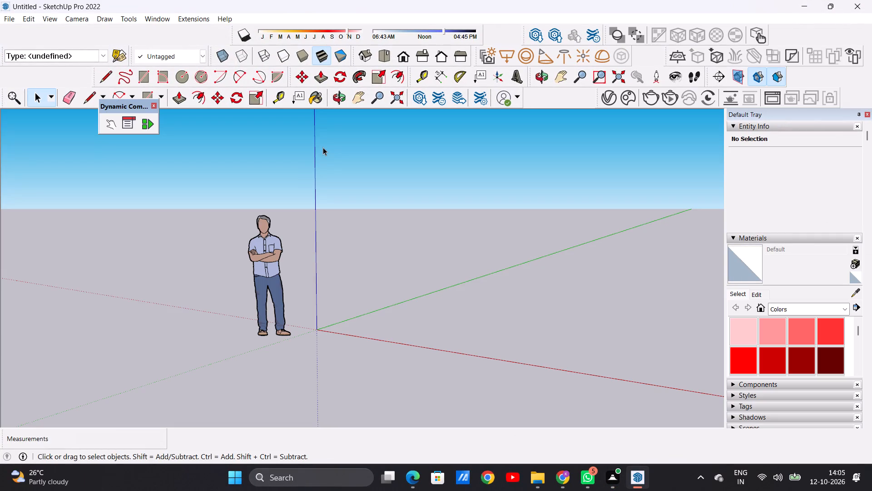
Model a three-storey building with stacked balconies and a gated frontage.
Draw a rectangle about 17' 11" by 9' 1" on the ground near the origin in top view.
click(380, 57)
scroll(703, 189, up, 7)
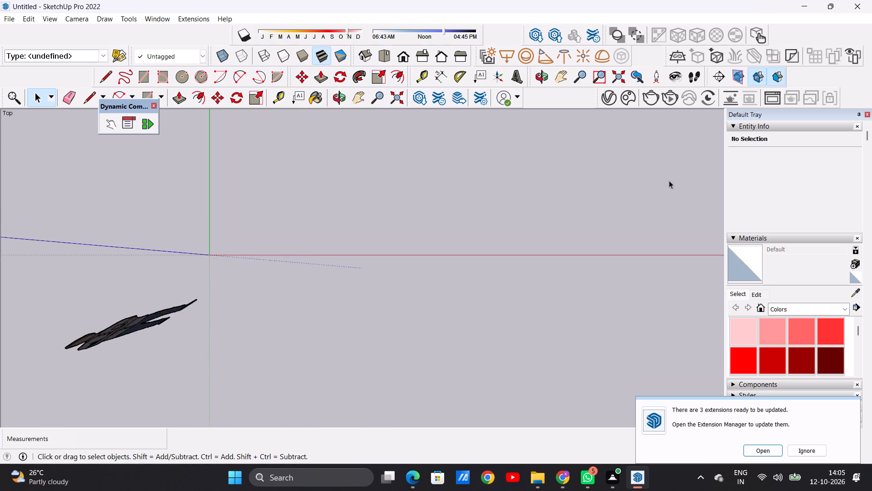
scroll(669, 180, up, 5)
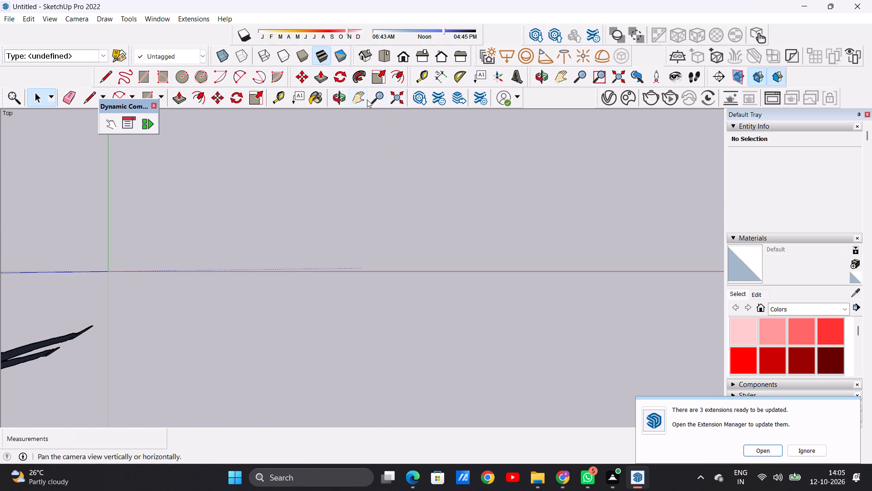
click(362, 100)
drag(111, 271, 109, 272)
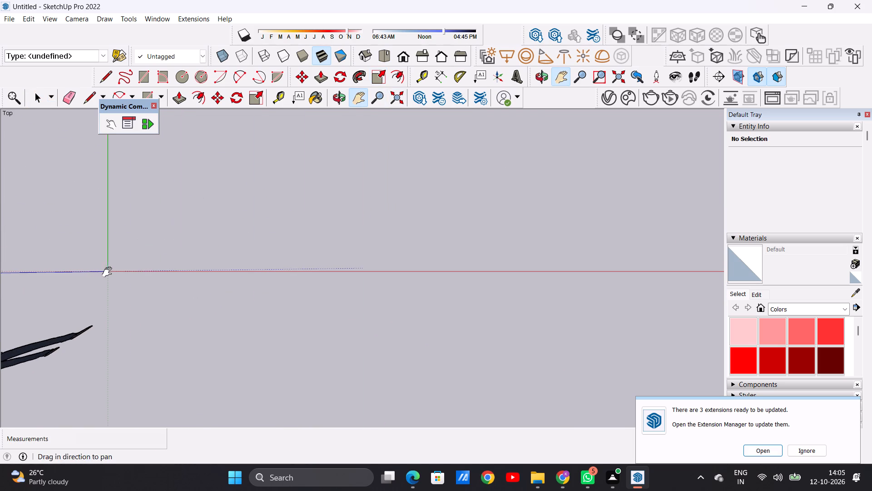
drag(109, 272, 20, 378)
drag(45, 345, 26, 388)
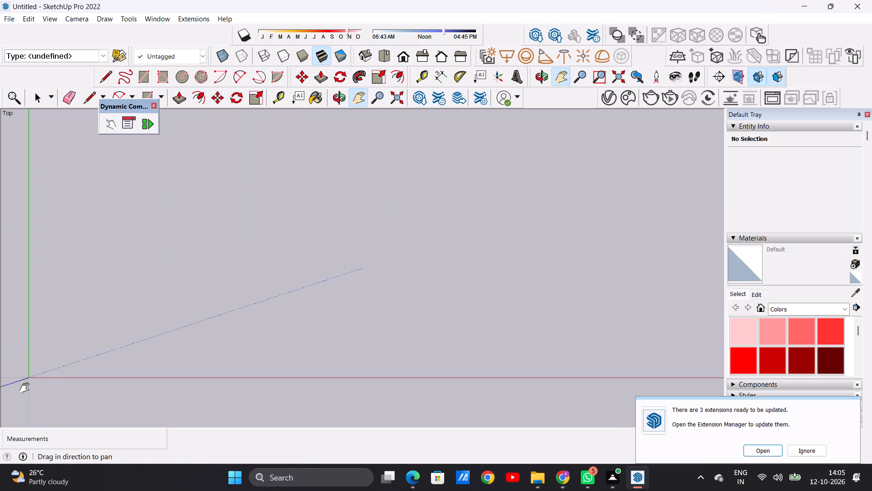
drag(26, 388, 25, 405)
drag(29, 386, 25, 393)
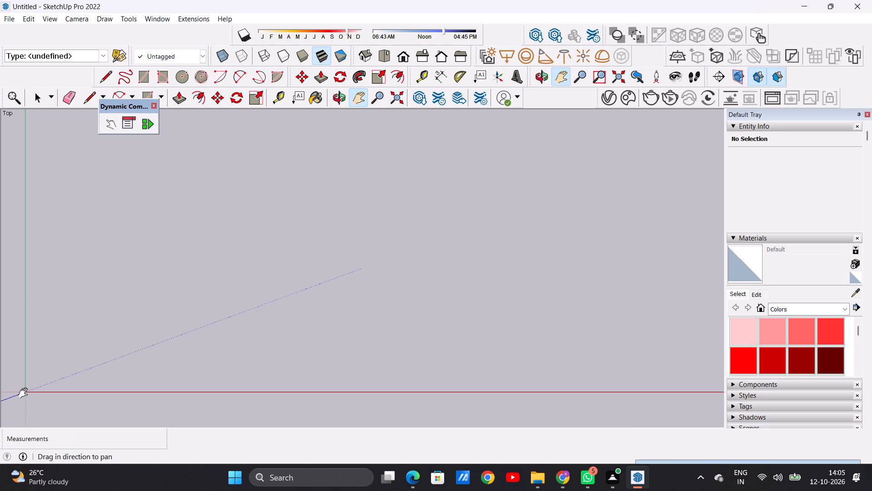
key(space)
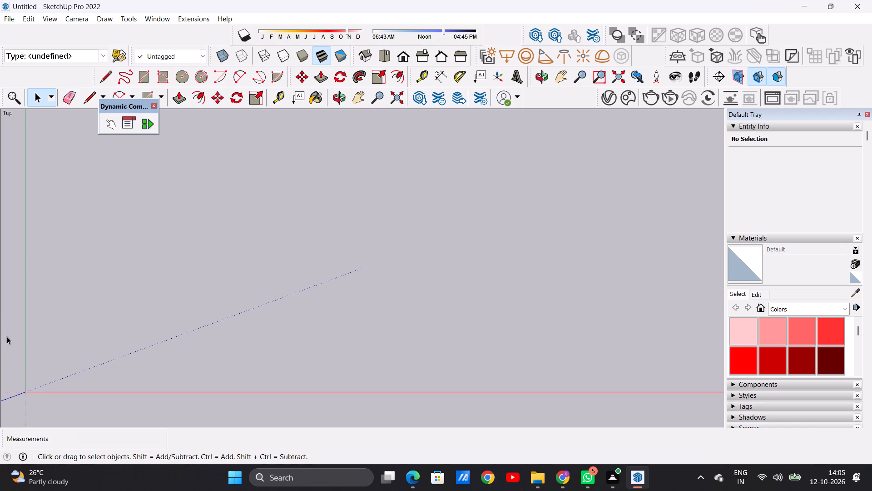
scroll(203, 238, down, 5)
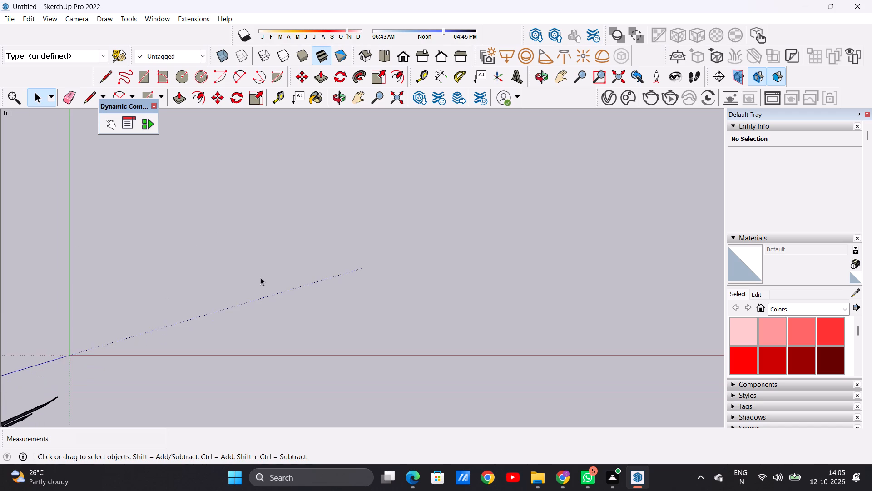
scroll(260, 277, up, 1)
scroll(260, 277, down, 1)
scroll(260, 277, up, 2)
scroll(280, 267, down, 11)
scroll(300, 172, up, 5)
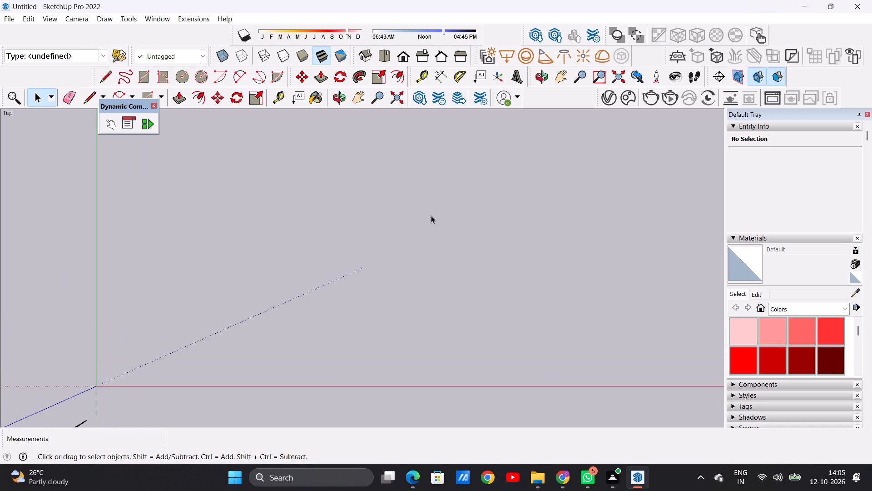
scroll(483, 233, up, 4)
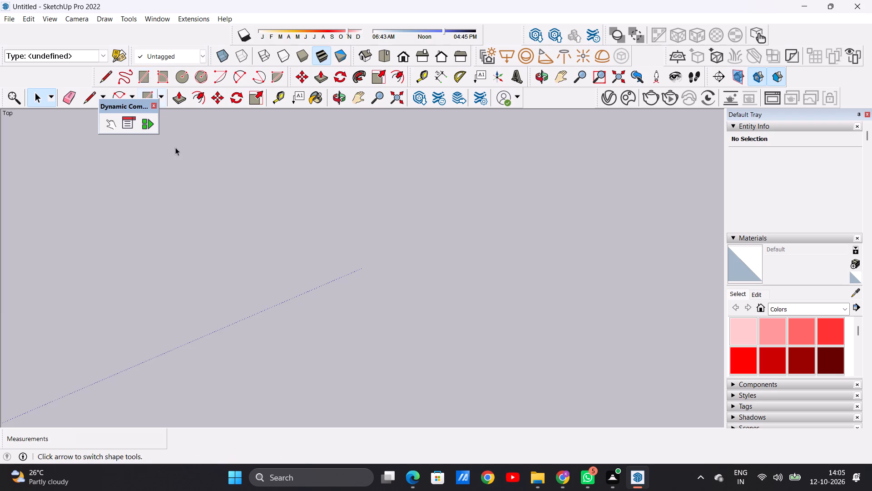
scroll(201, 193, down, 3)
click(139, 73)
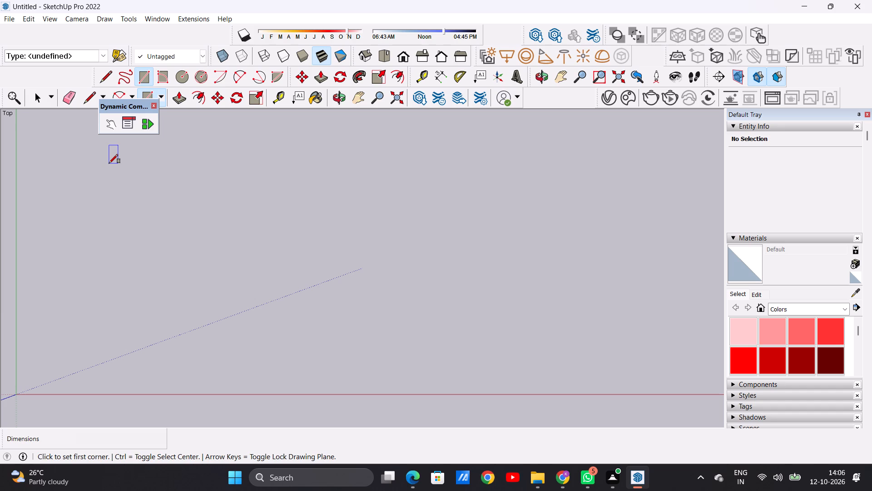
click(109, 163)
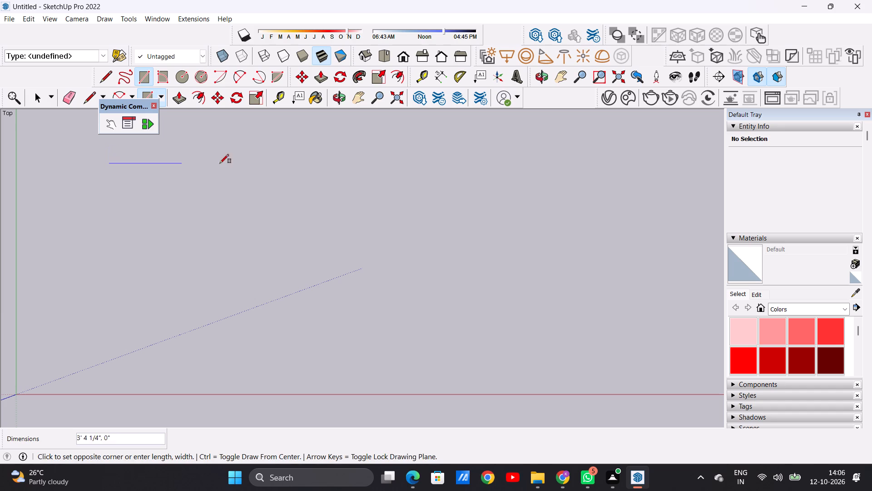
click(536, 381)
key(space)
Move the whole rectangle by its far red-side corner, diagonally away from the origin and the red axis.
scroll(328, 262, down, 3)
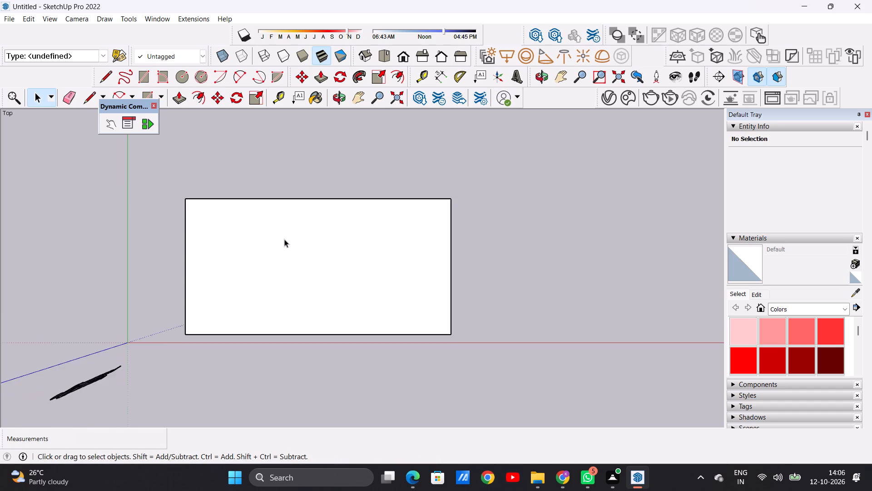
scroll(284, 239, down, 15)
scroll(373, 231, up, 11)
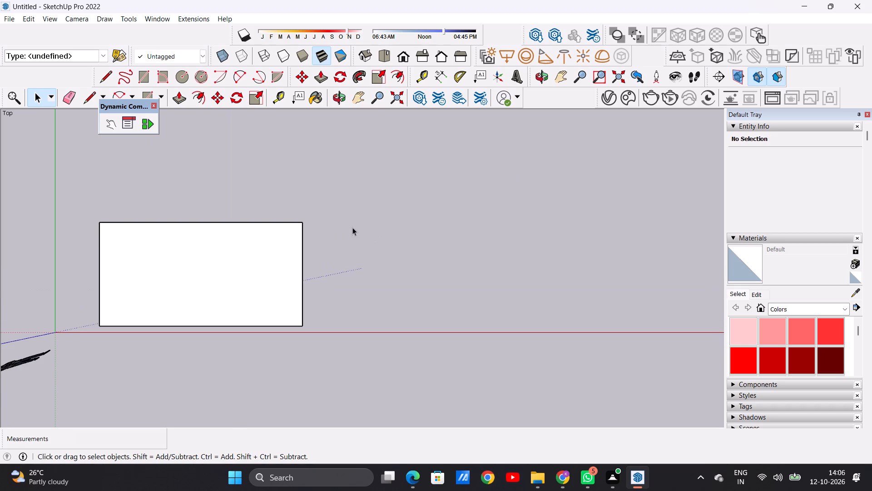
scroll(298, 237, up, 3)
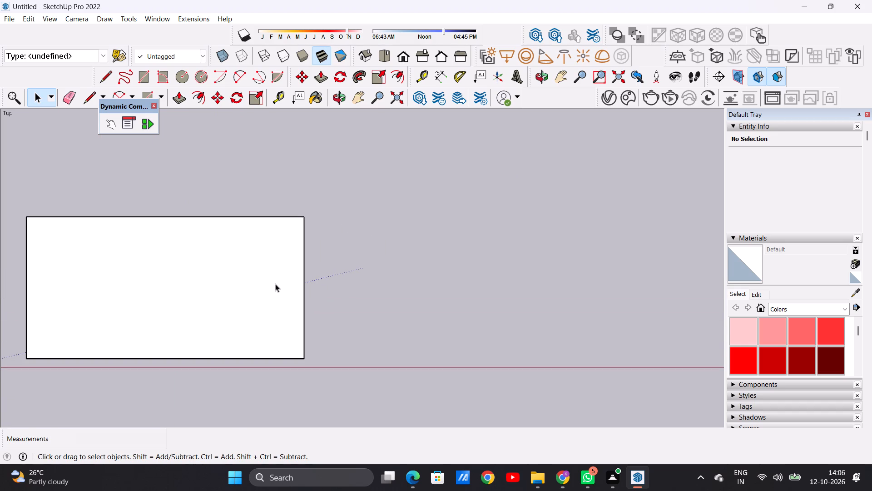
double_click(275, 284)
key(m)
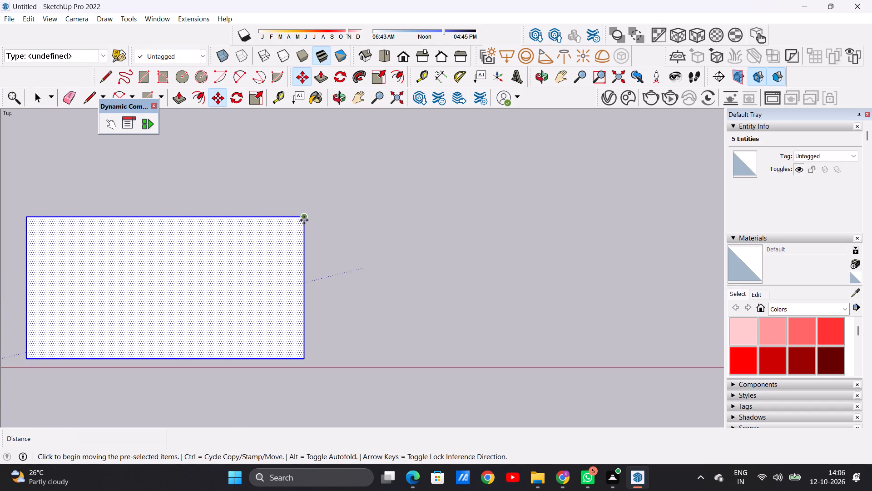
click(302, 220)
click(495, 151)
key(space)
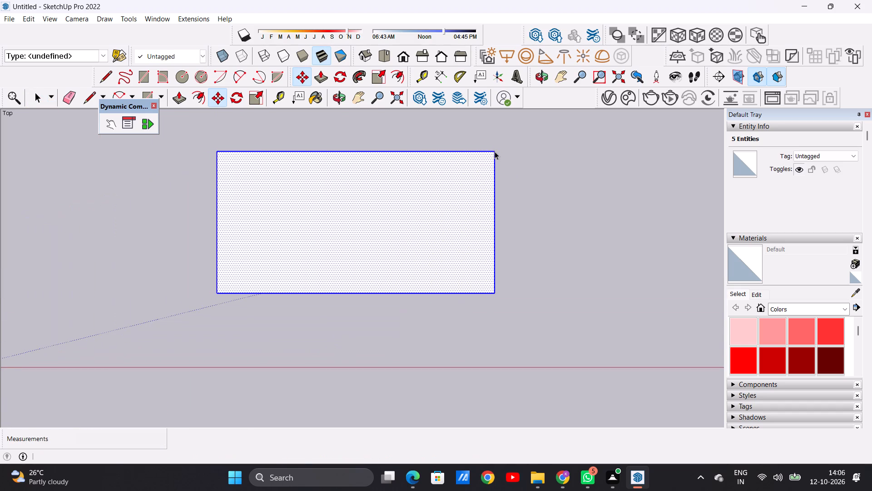
click(556, 204)
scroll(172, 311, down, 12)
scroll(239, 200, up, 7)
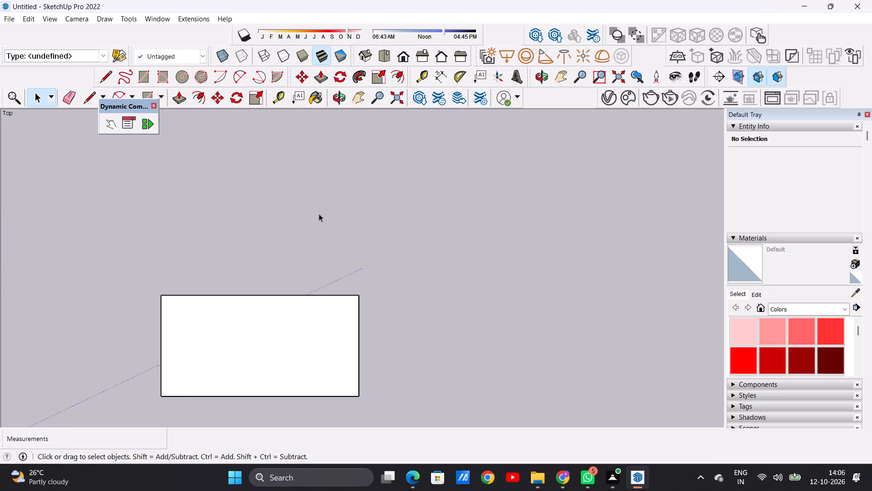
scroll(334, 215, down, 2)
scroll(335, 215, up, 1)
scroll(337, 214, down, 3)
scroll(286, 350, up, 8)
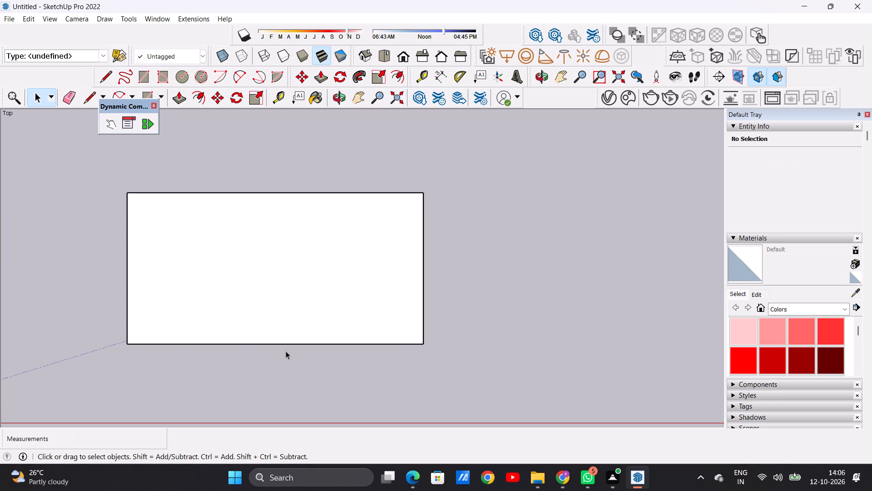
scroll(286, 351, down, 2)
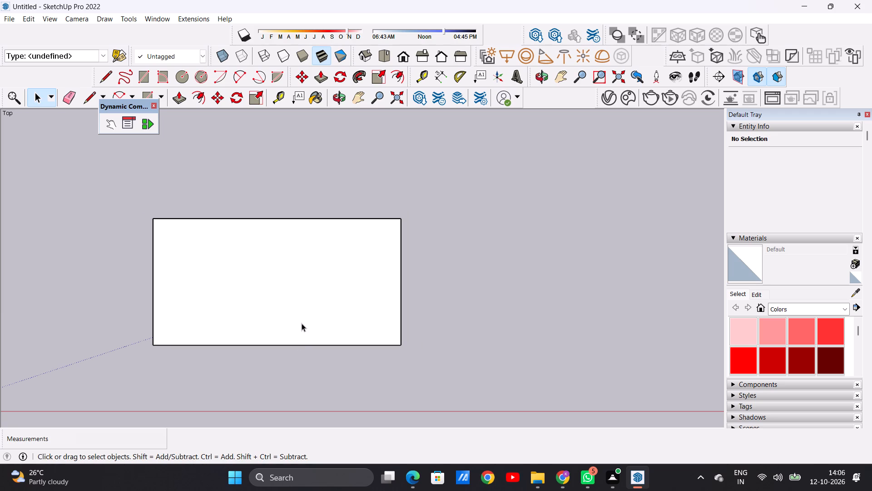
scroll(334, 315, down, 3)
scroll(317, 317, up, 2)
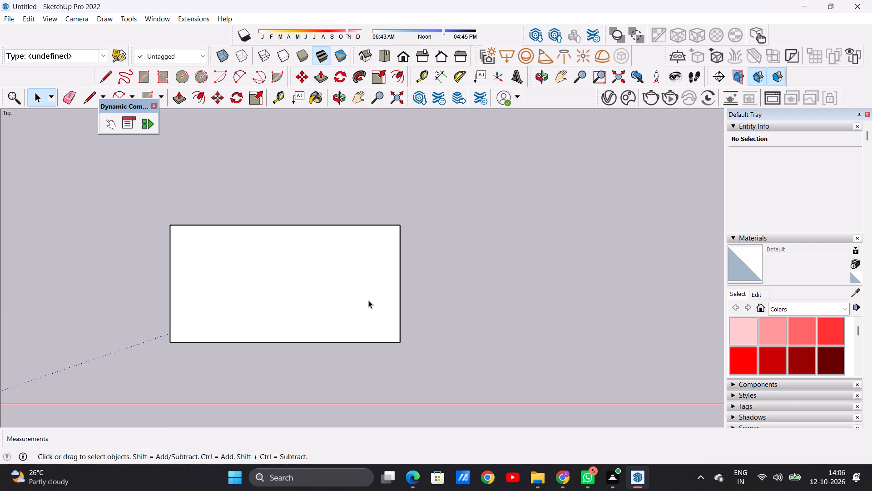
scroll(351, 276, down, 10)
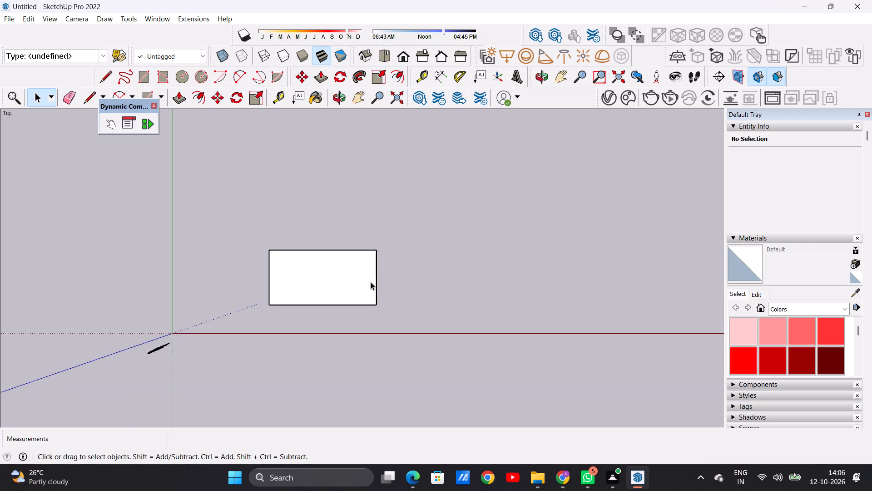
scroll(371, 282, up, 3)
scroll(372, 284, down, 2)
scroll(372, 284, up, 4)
Add a rectangle about 17' 11" by 4' 8" adjoining the full far long edge of the existing rectangle.
middle_drag(355, 290, 351, 243)
scroll(333, 246, up, 5)
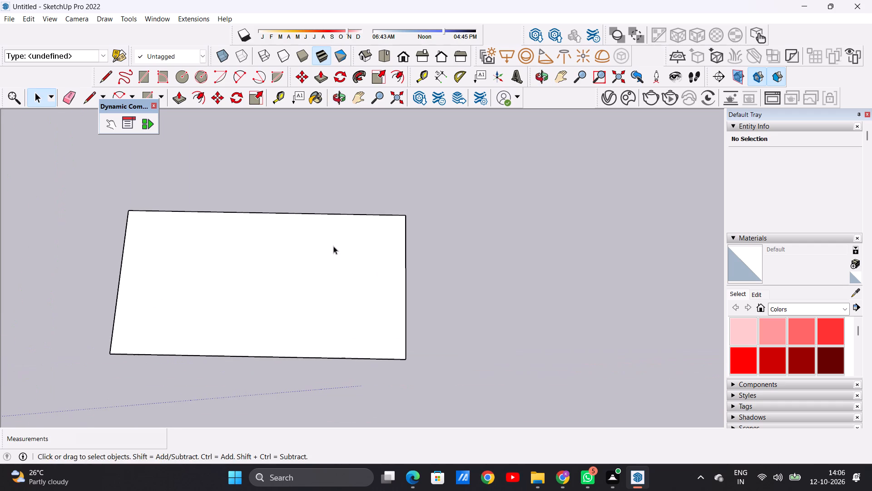
key(r)
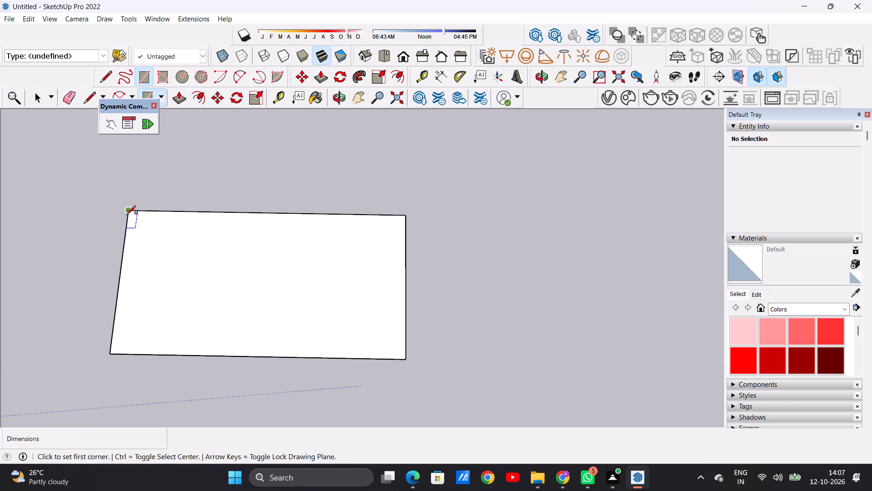
click(127, 215)
click(405, 215)
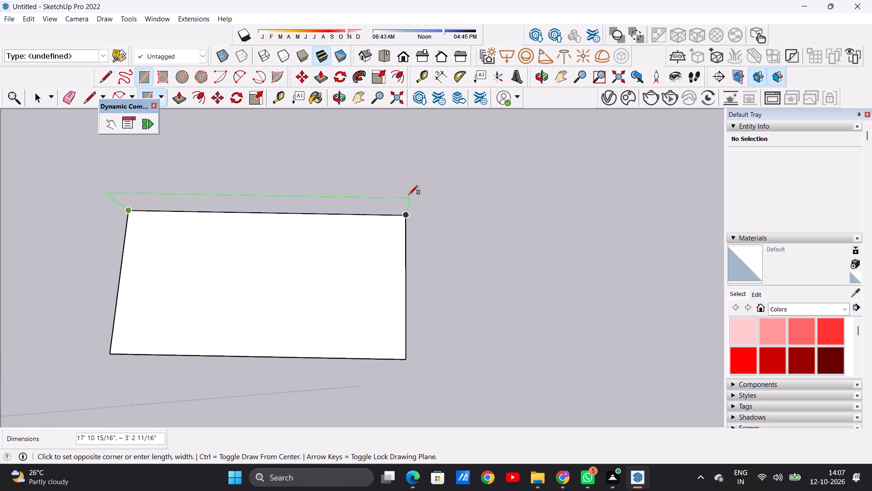
click(402, 149)
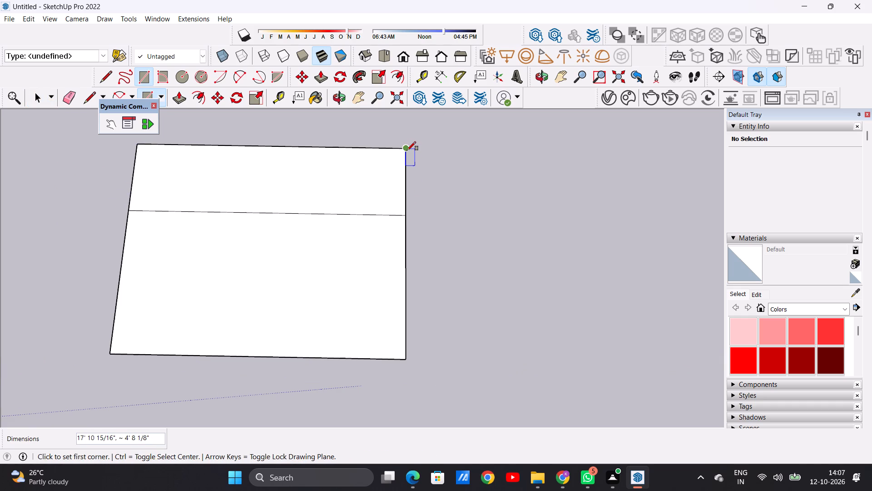
Add a rectangle about 13' 10" by 9' 9" along the combined short edge farthest from the green axis.
click(407, 150)
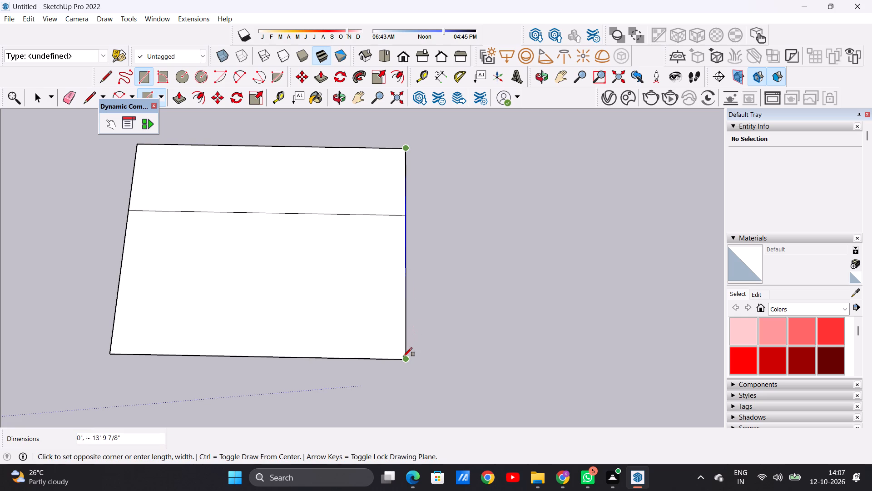
click(403, 356)
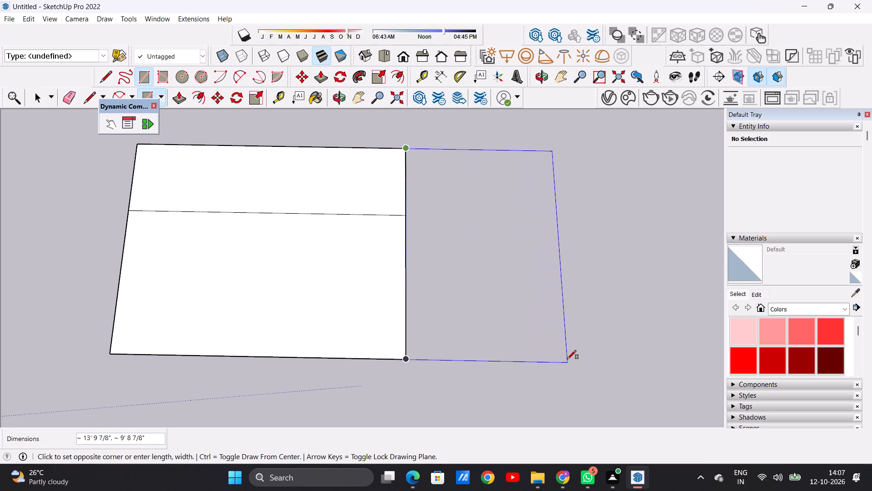
click(567, 359)
key(space)
text(R)
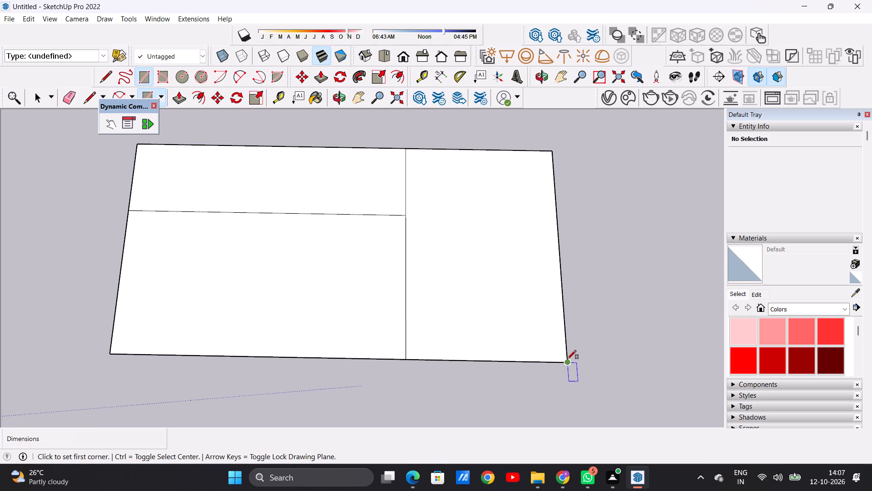
Erase the two inner dividing lines to merge the three rectangles into a single face.
key(e)
drag(337, 187, 349, 225)
drag(409, 233, 404, 234)
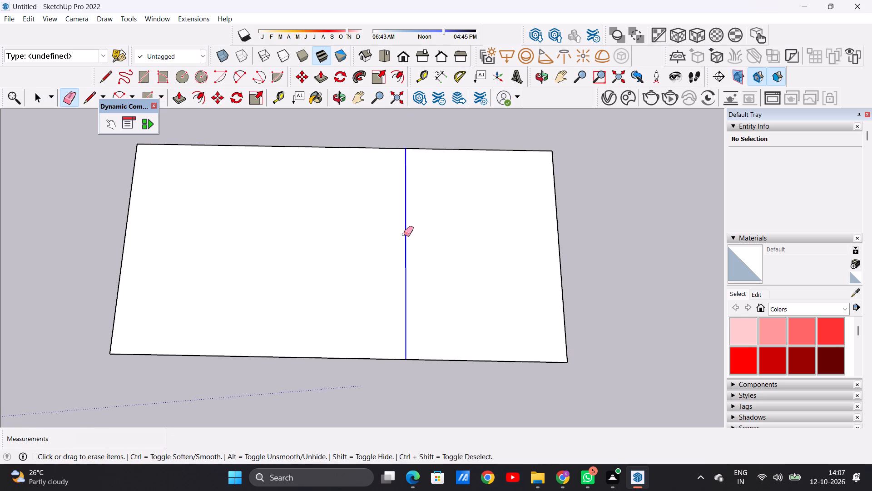
drag(404, 234, 382, 237)
key(space)
Push/Pull the merged face upward about 1' 3" into a slab.
scroll(372, 298, down, 8)
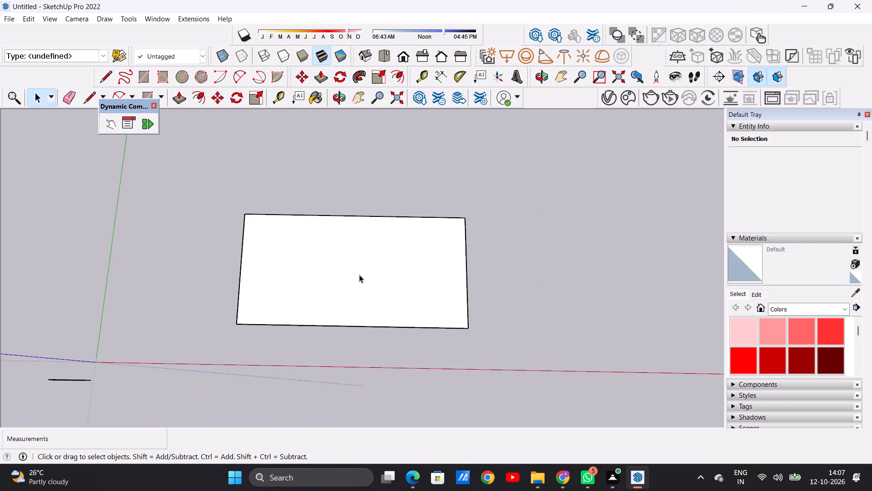
scroll(359, 275, down, 4)
scroll(376, 283, up, 5)
middle_drag(386, 332, 385, 250)
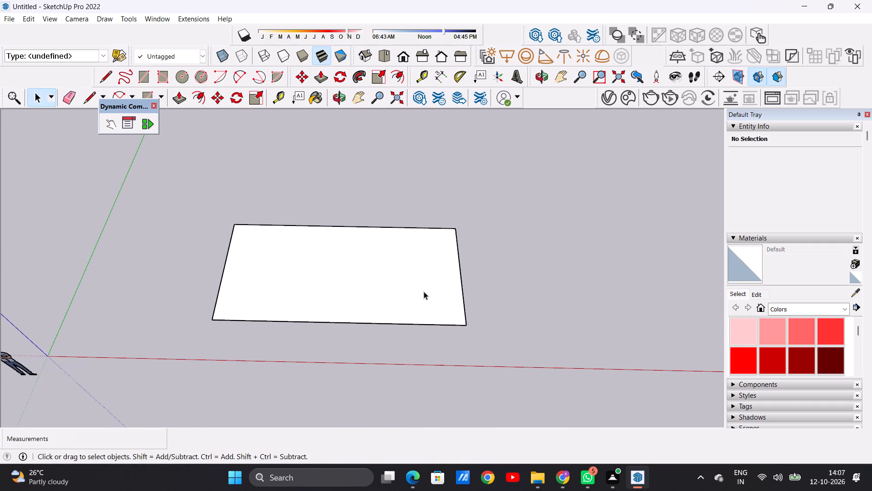
key(p)
click(432, 313)
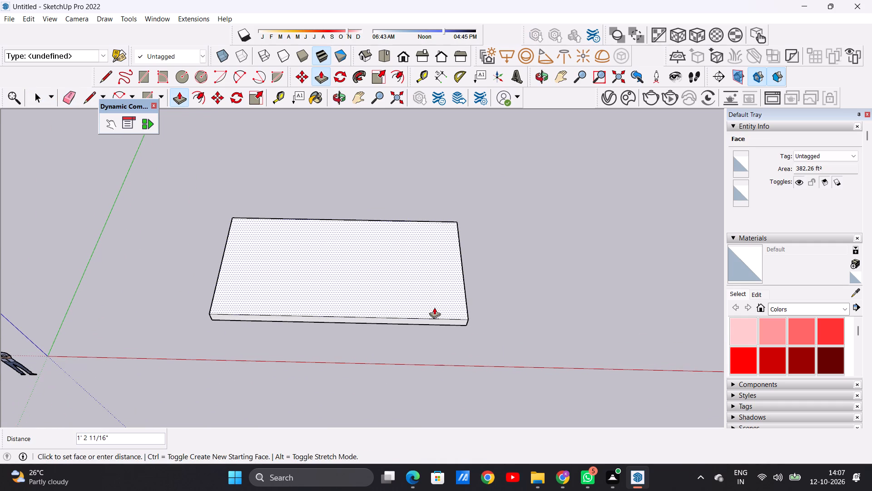
click(434, 307)
key(space)
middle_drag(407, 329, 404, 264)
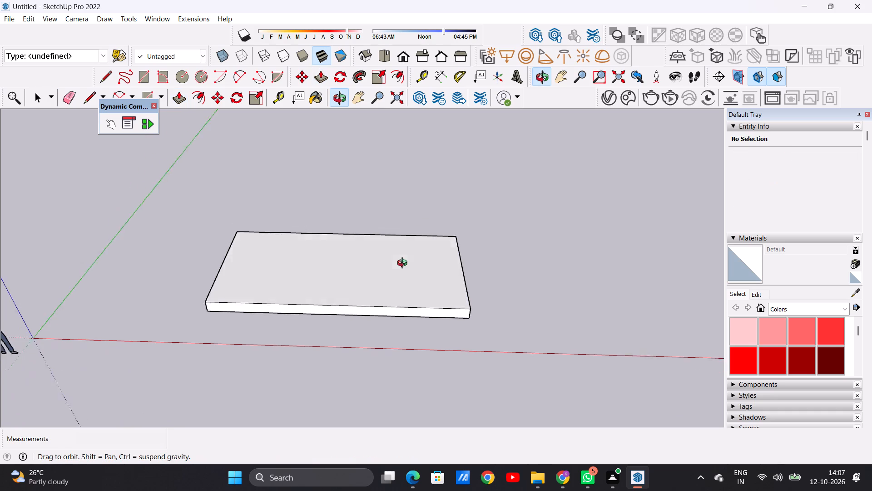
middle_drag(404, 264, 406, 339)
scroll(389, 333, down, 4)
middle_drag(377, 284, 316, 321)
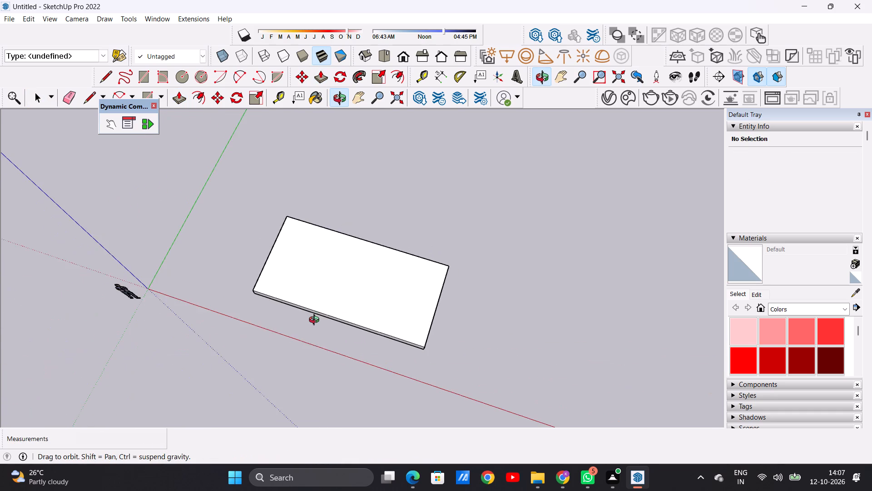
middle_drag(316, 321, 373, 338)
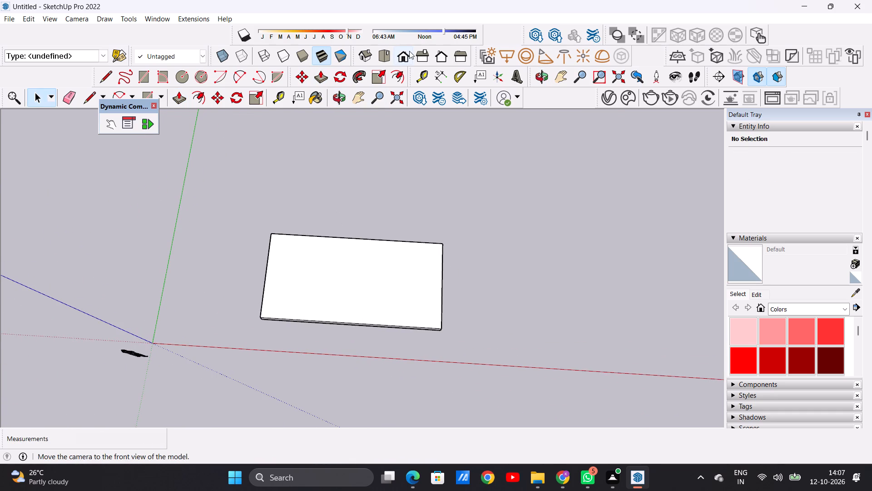
Undo the last Push/Pull, returning the slab to a flat face.
click(404, 51)
click(386, 55)
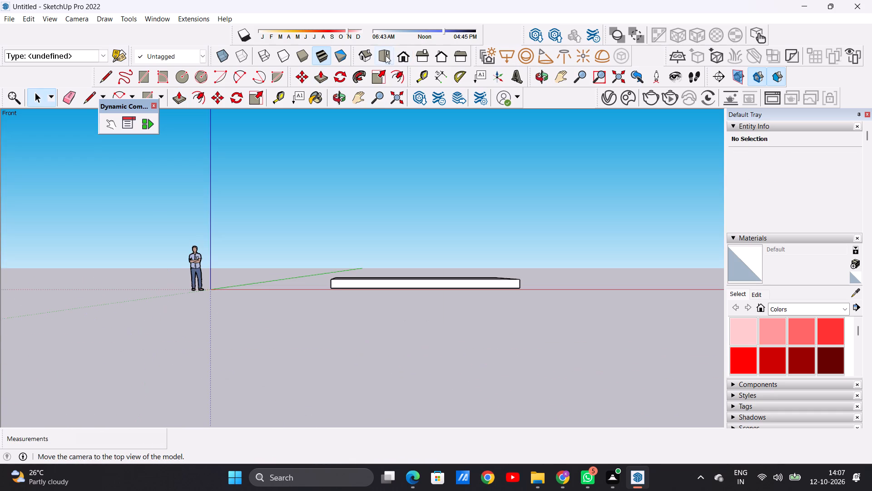
scroll(535, 189, up, 6)
scroll(265, 272, down, 5)
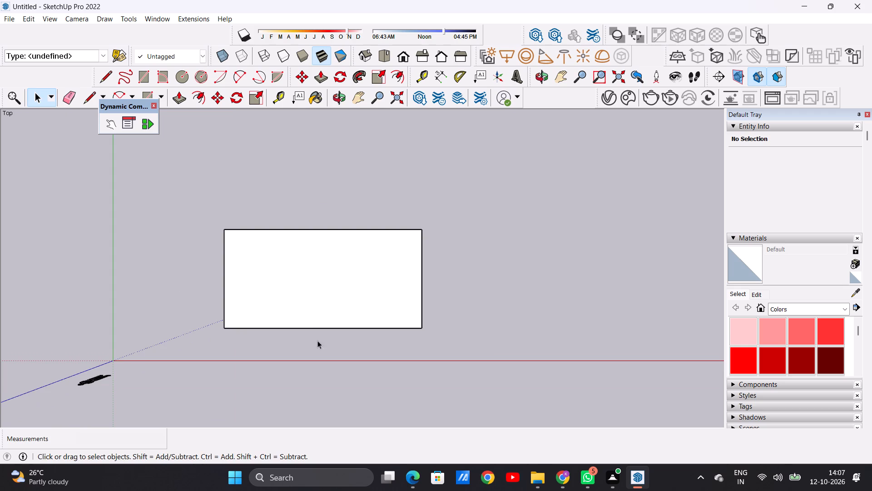
middle_drag(313, 338, 308, 227)
scroll(352, 308, up, 5)
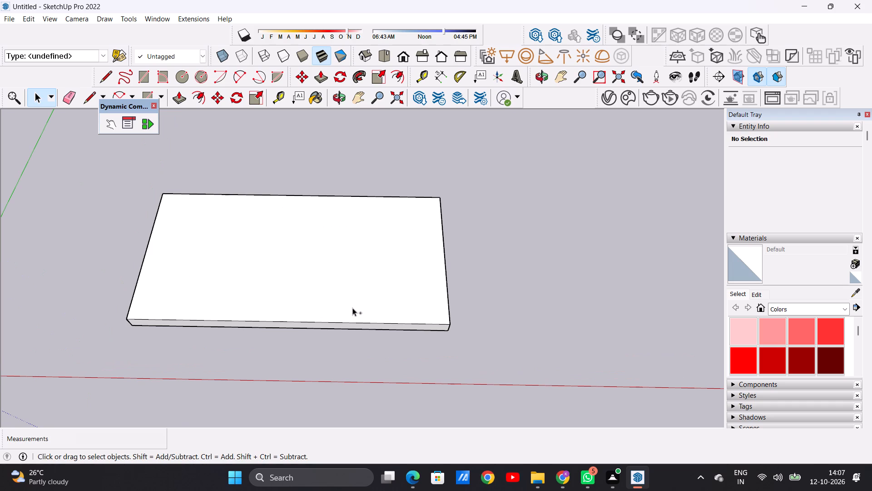
key(ctrl+z)
Add a rectangle about 13' 10" by 8' 7" along the full short edge farthest from the green axis.
middle_drag(362, 296, 362, 348)
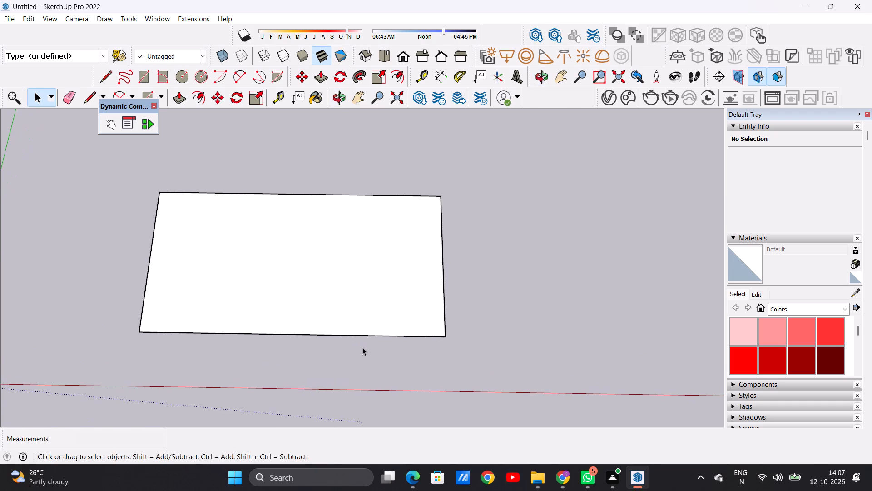
key(r)
click(439, 199)
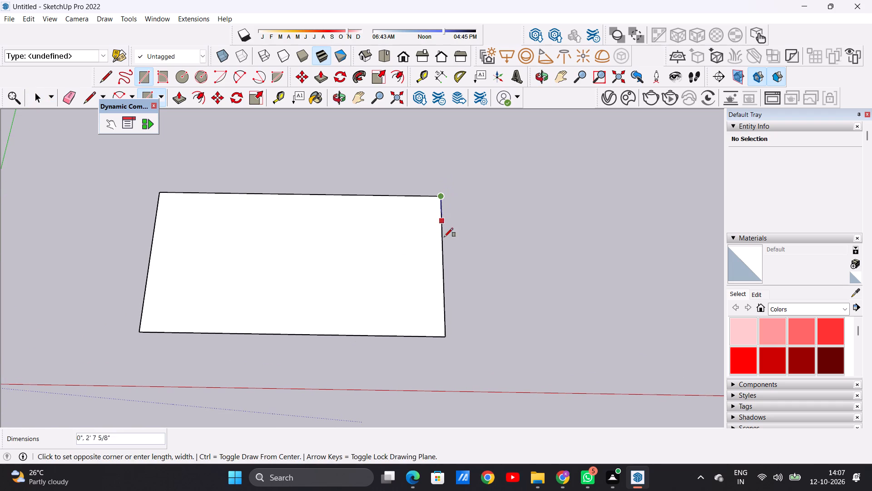
click(444, 334)
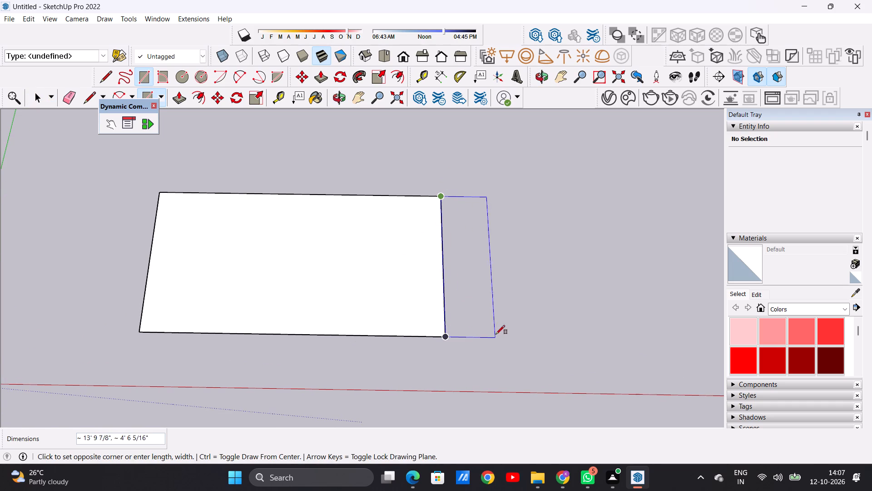
click(541, 336)
key(space)
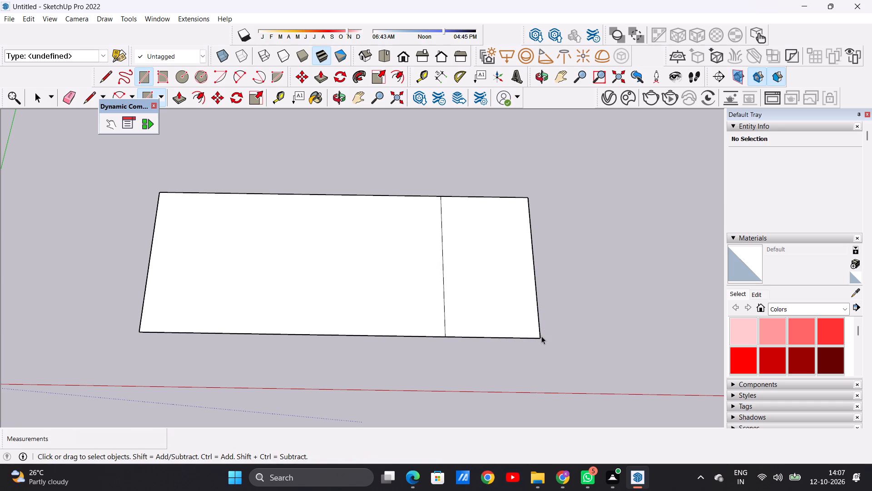
Erase the dividing line between the new rectangle and the original face to merge them.
text(E)
drag(452, 289, 406, 288)
key(space)
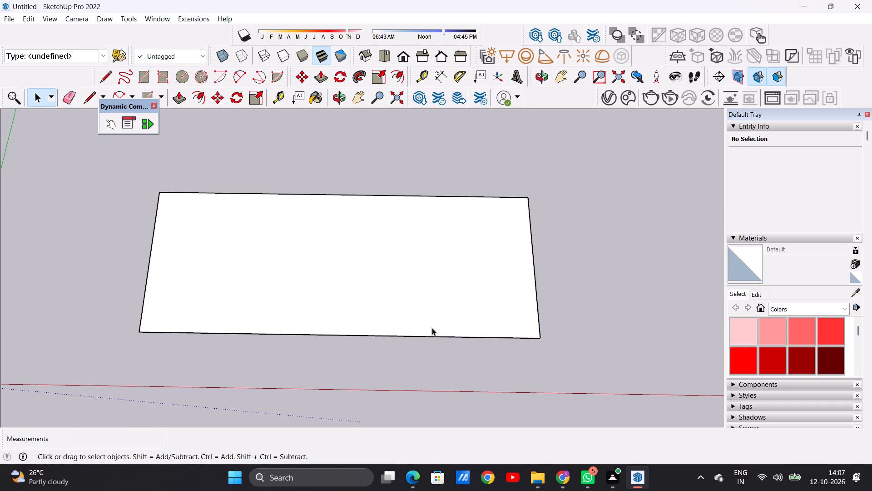
Add a rectangle about 36' 2" by 2' 8" along the full long edge farthest from the red axis.
scroll(433, 331, down, 9)
scroll(461, 303, up, 7)
scroll(438, 313, down, 3)
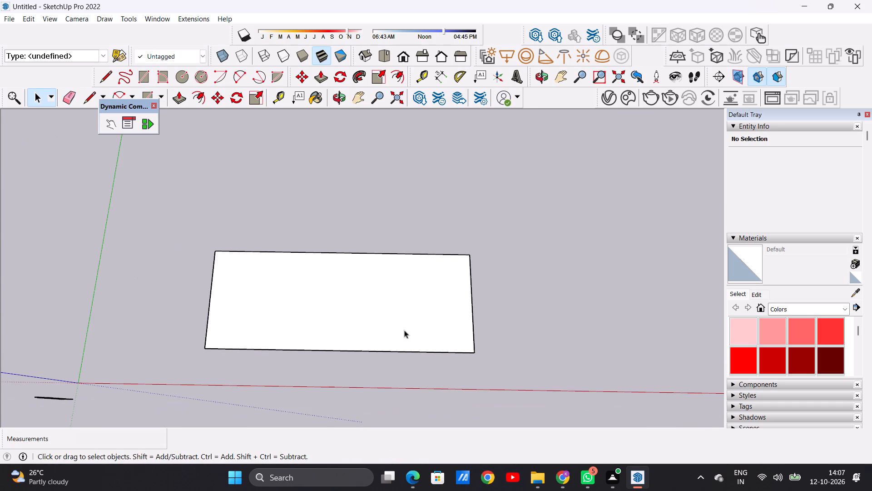
scroll(330, 315, up, 1)
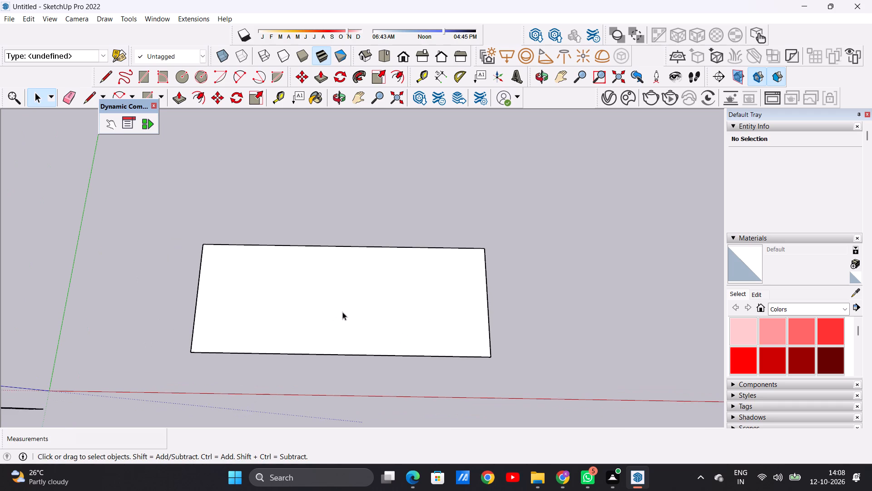
key(r)
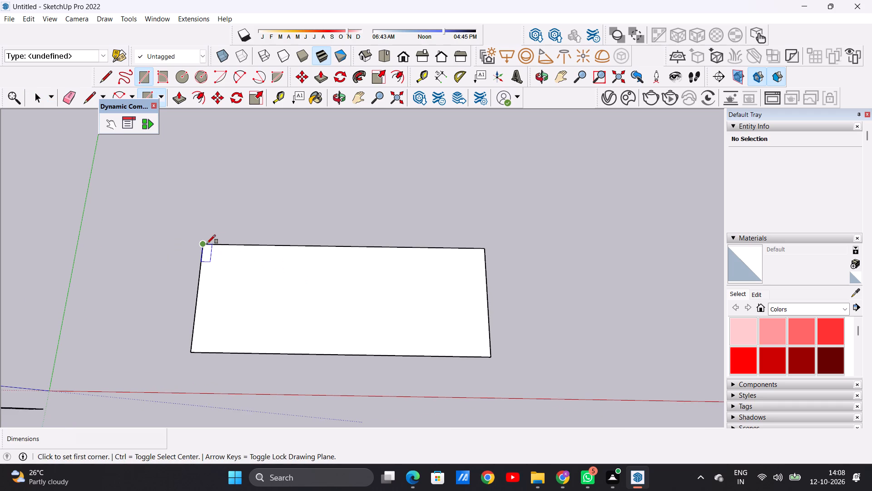
click(207, 244)
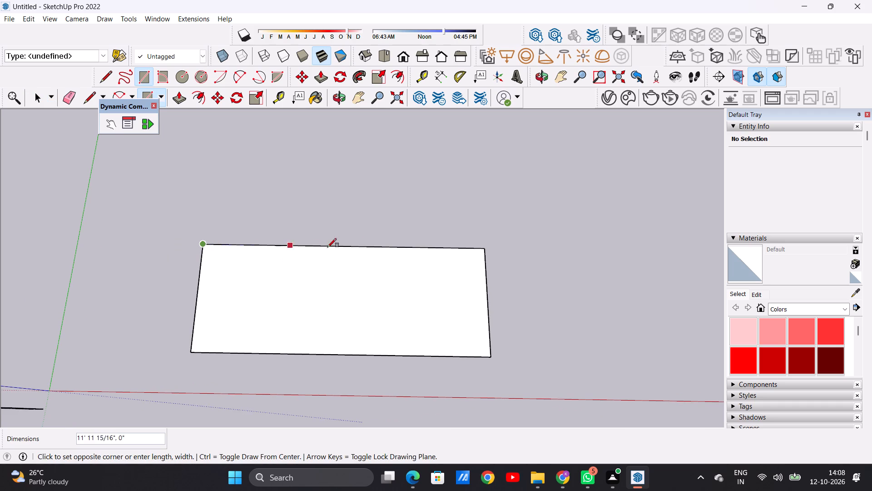
click(481, 248)
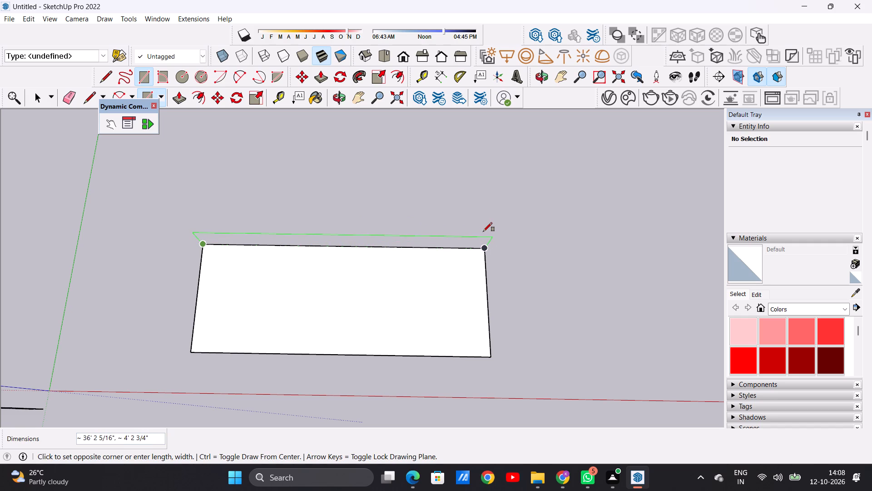
click(482, 229)
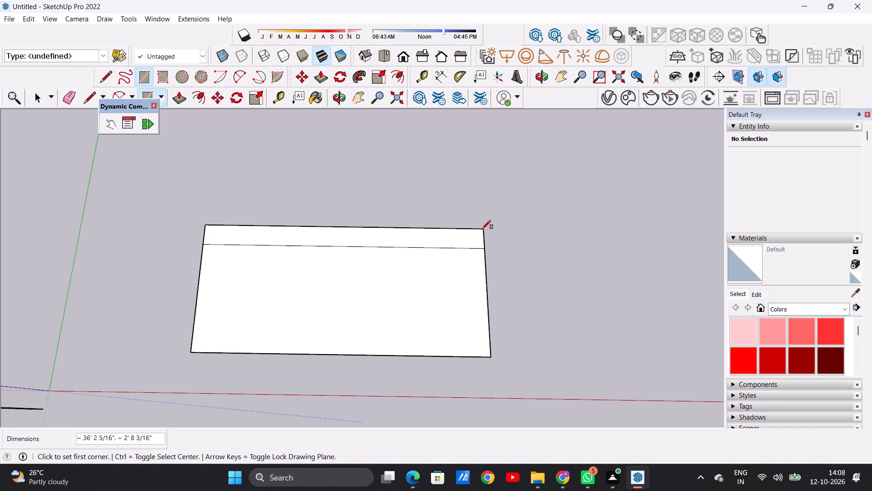
Erase the dividing line along the added strip to merge everything into a single face.
key(space)
key(e)
drag(448, 241, 448, 253)
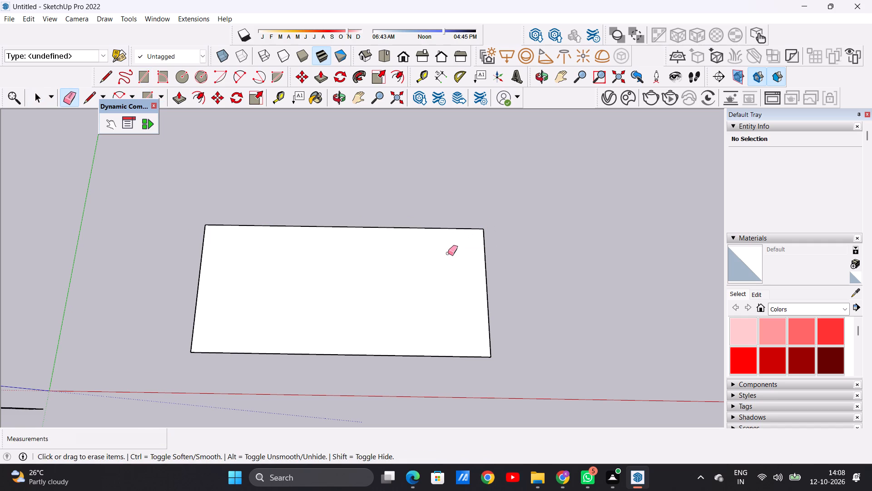
key(space)
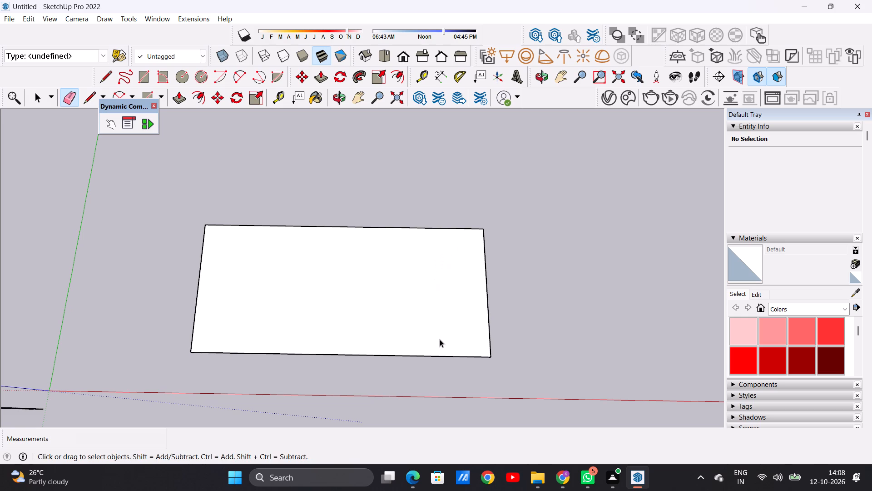
Push/Pull the merged face upward 9" into a slab.
middle_drag(437, 339, 435, 281)
scroll(473, 336, up, 1)
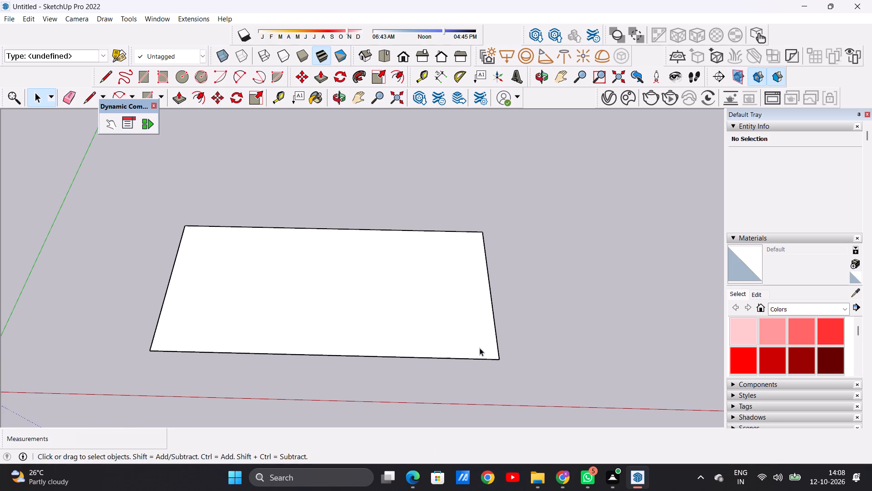
scroll(462, 303, down, 5)
scroll(469, 313, up, 2)
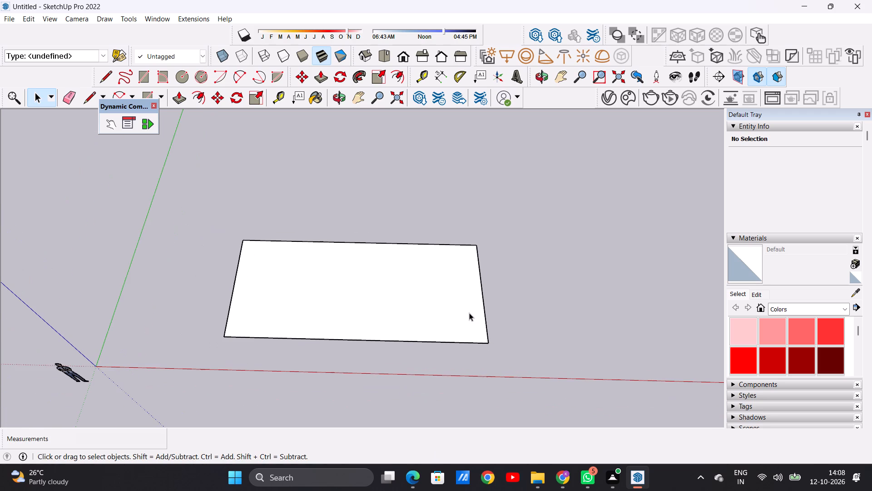
key(p)
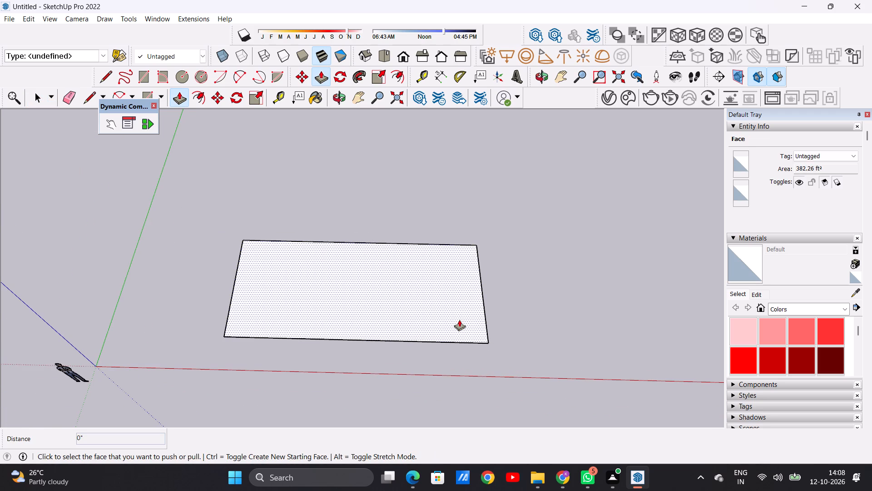
click(459, 320)
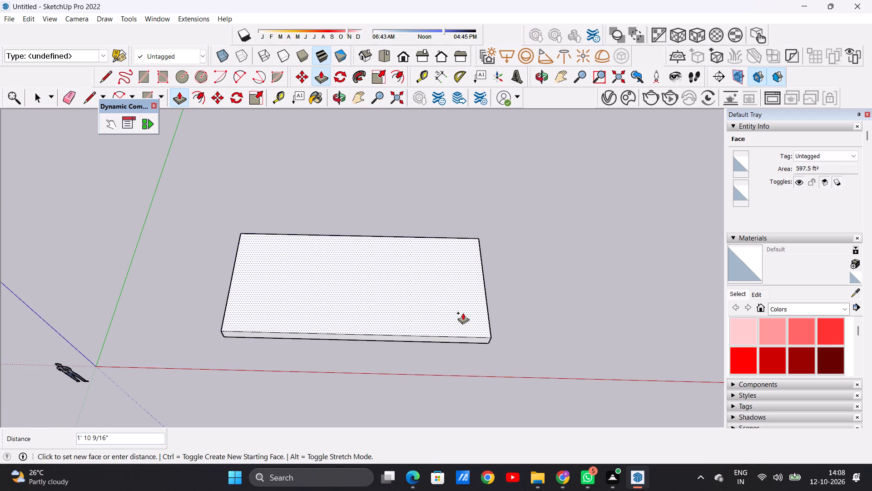
text(9")
key(Return)
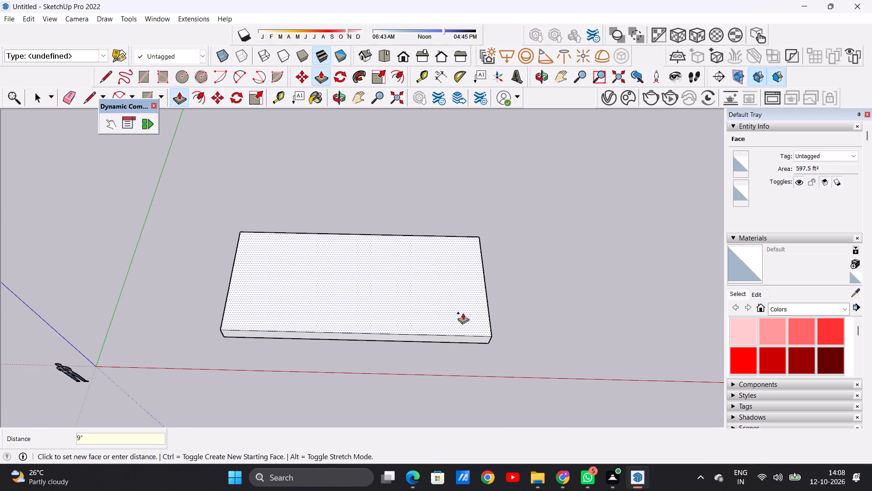
key(space)
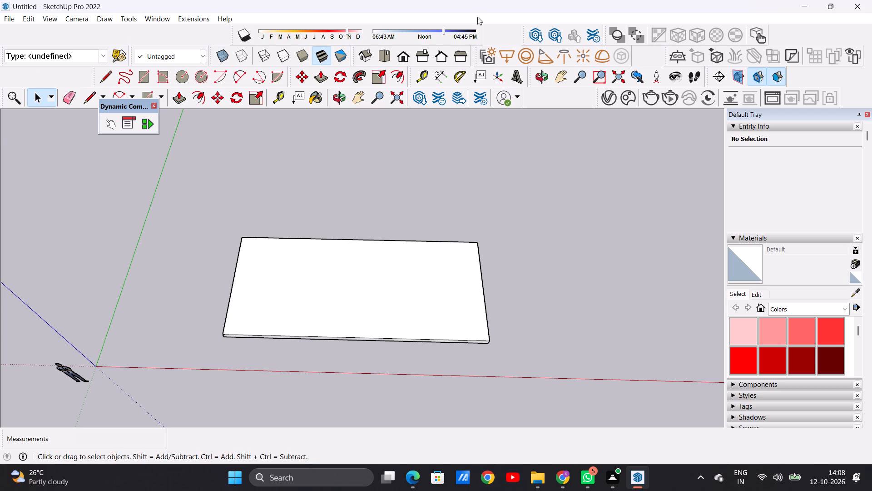
Offset the outline of the slab's top face inward by about 1' 2".
scroll(347, 322, down, 6)
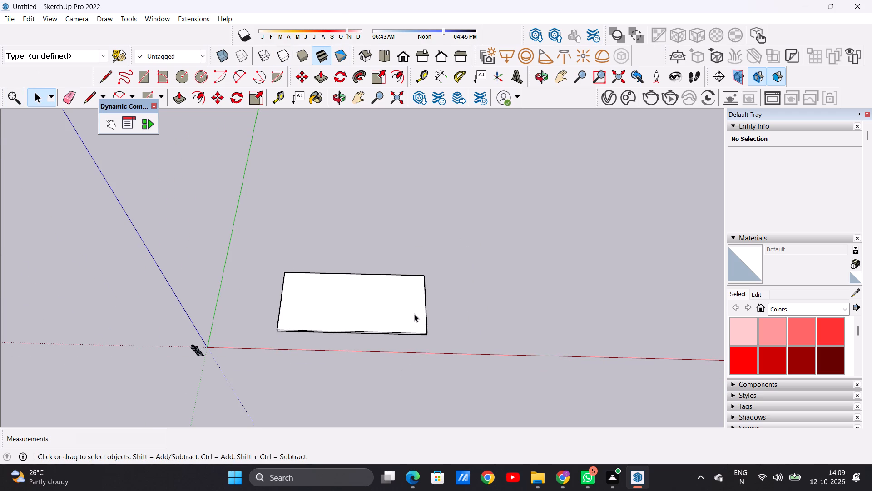
scroll(374, 312, up, 4)
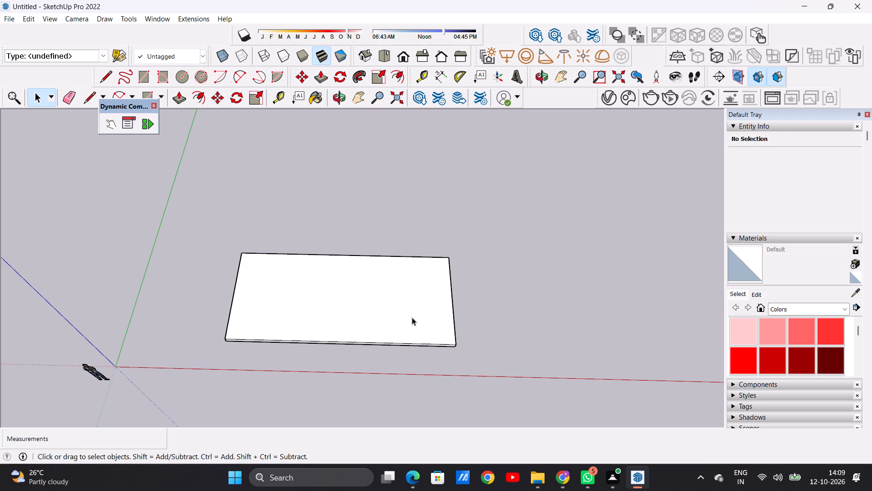
scroll(389, 292, up, 3)
middle_drag(387, 344, 382, 264)
scroll(375, 305, down, 3)
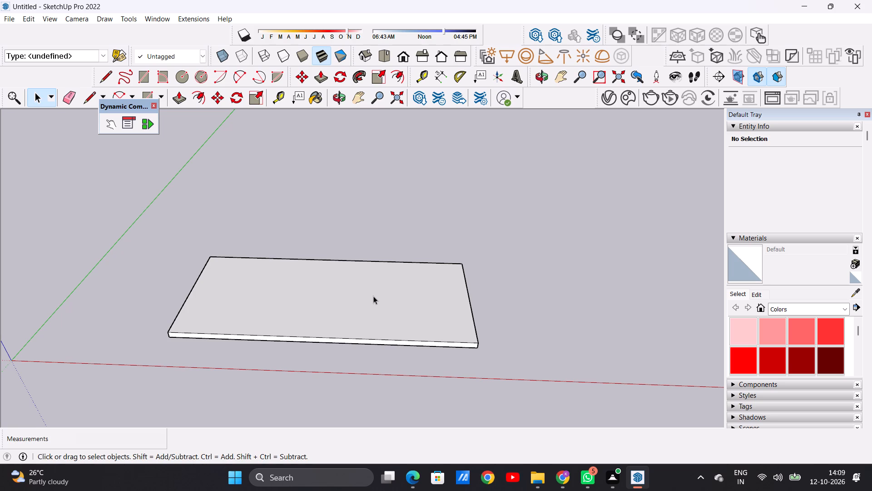
scroll(346, 278, down, 3)
scroll(397, 290, up, 5)
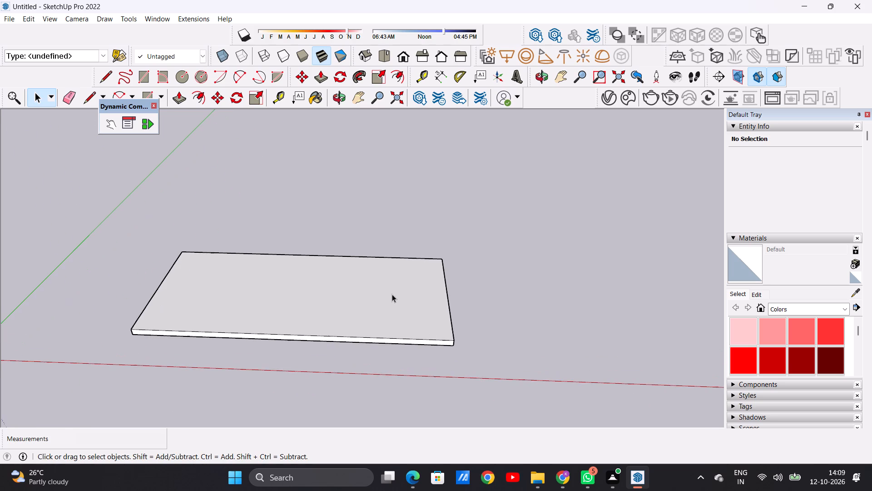
key(o)
key(f)
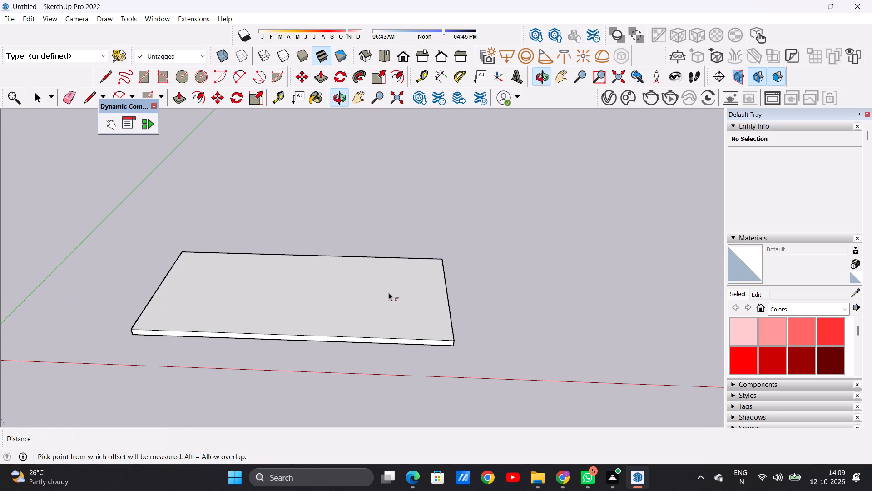
middle_drag(381, 276, 377, 368)
scroll(389, 359, down, 5)
middle_drag(370, 306, 372, 348)
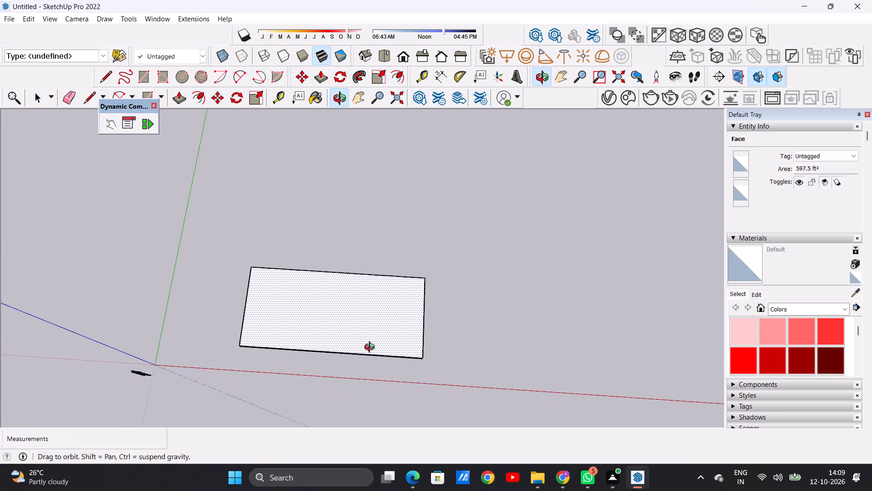
middle_drag(372, 348, 371, 358)
scroll(362, 310, up, 7)
click(352, 250)
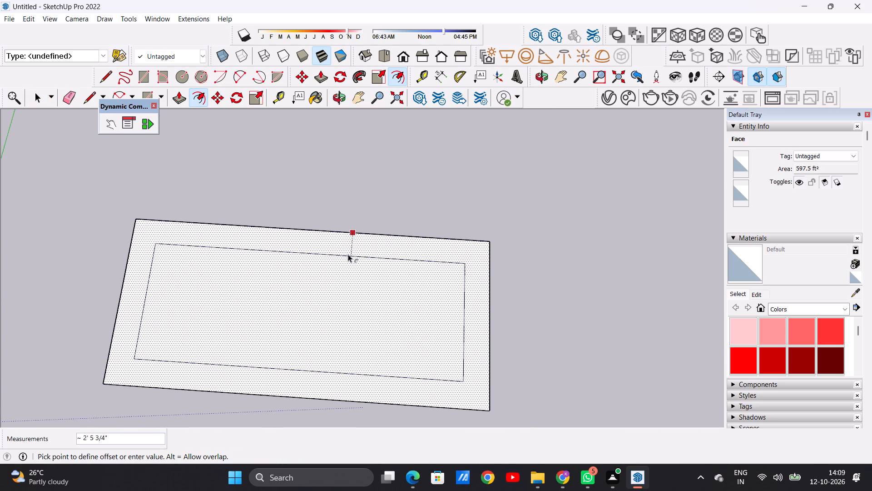
click(347, 243)
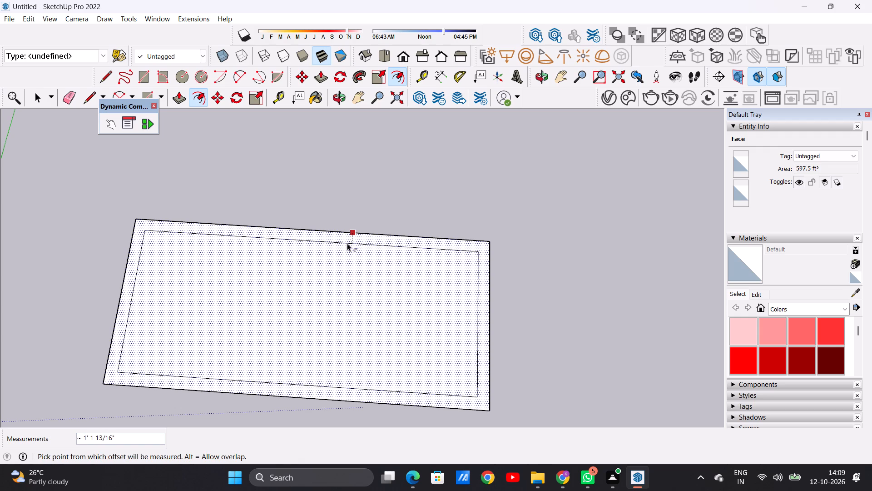
key(space)
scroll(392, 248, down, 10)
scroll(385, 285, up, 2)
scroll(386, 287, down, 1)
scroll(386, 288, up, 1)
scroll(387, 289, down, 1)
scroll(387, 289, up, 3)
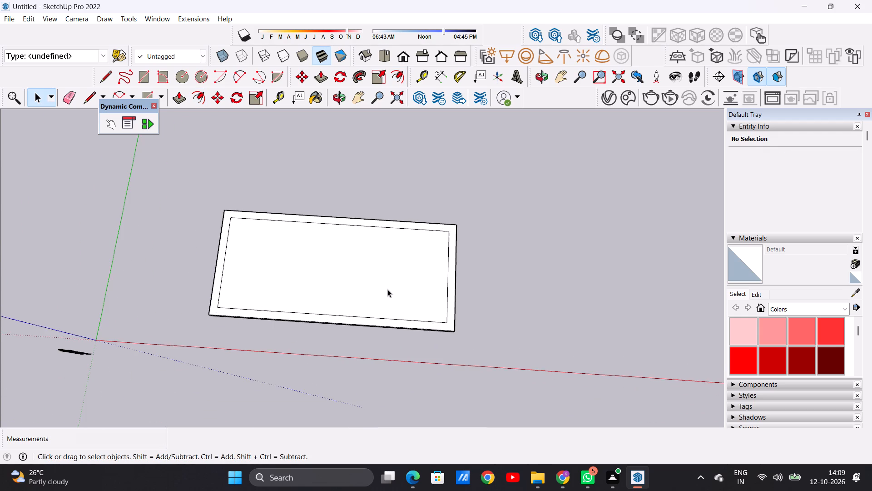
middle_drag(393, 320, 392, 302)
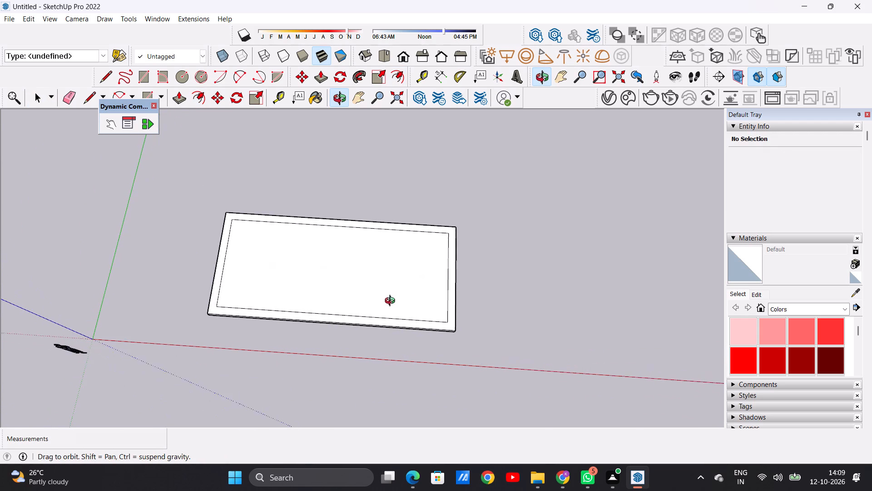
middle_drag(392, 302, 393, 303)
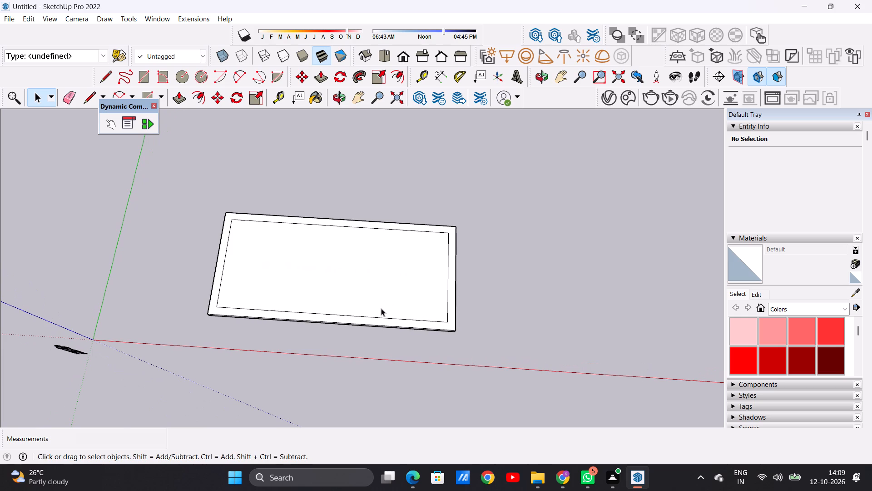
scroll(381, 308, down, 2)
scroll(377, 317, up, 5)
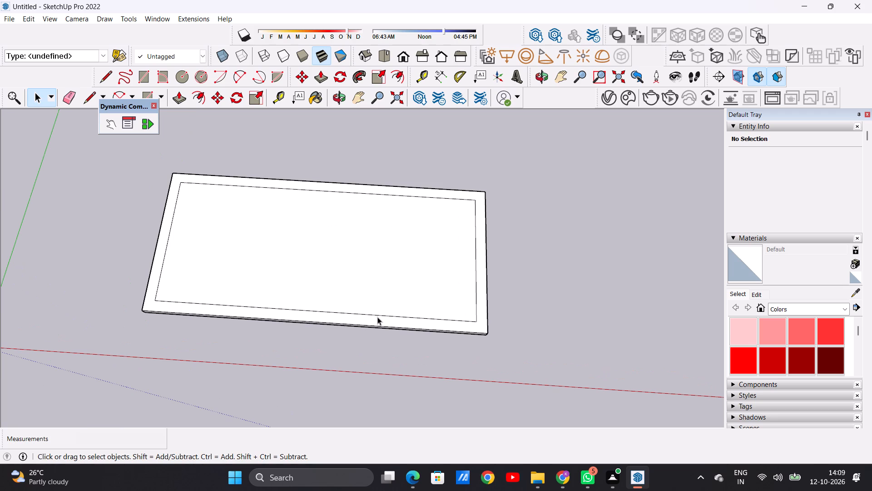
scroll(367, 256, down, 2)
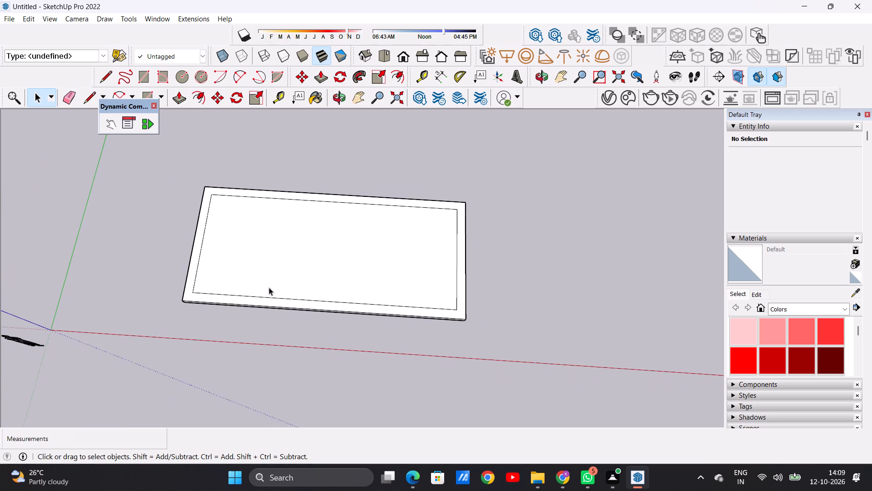
Draw a line about 1' 2" long from the inset outline's corner nearest the origin to the slab's outer short edge.
scroll(216, 277, up, 7)
key(l)
scroll(190, 296, up, 6)
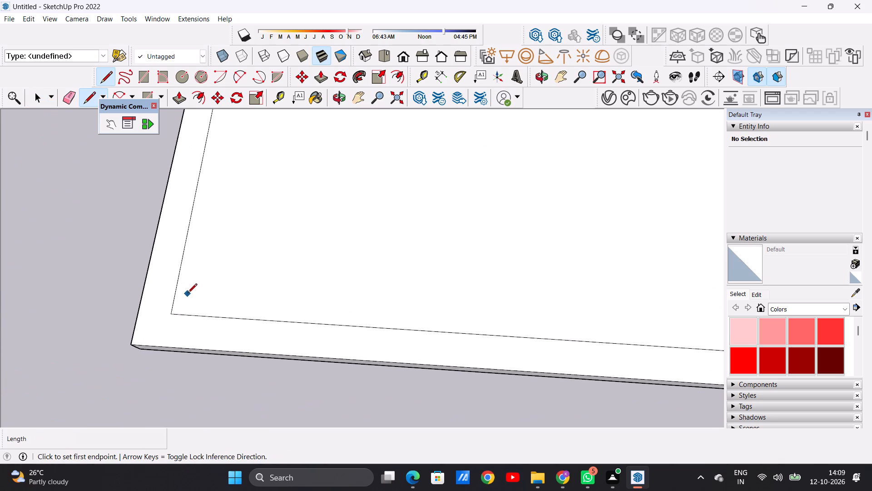
click(168, 317)
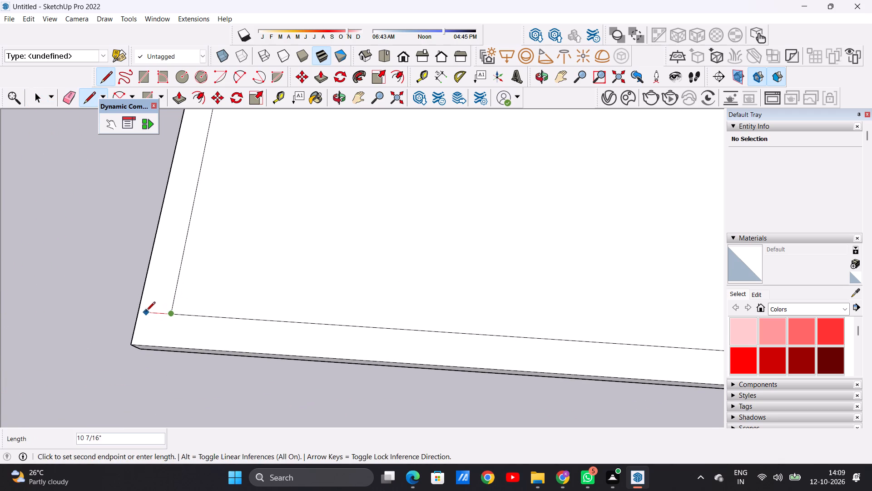
click(137, 311)
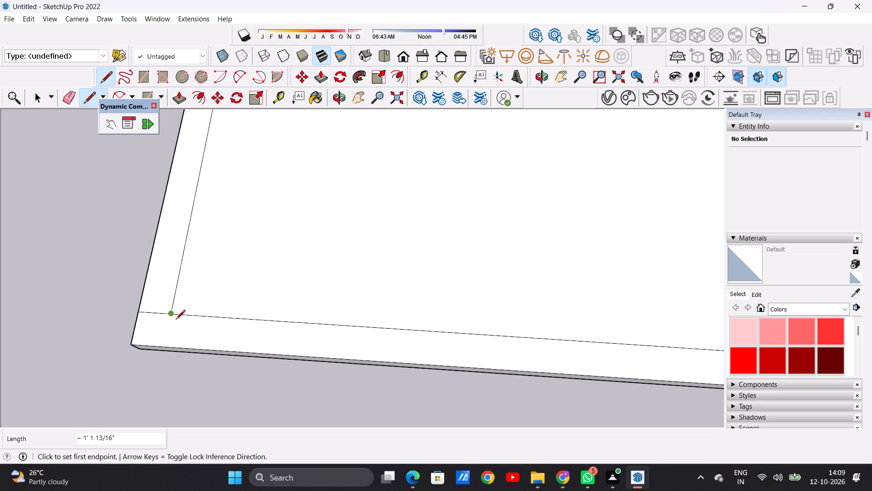
key(space)
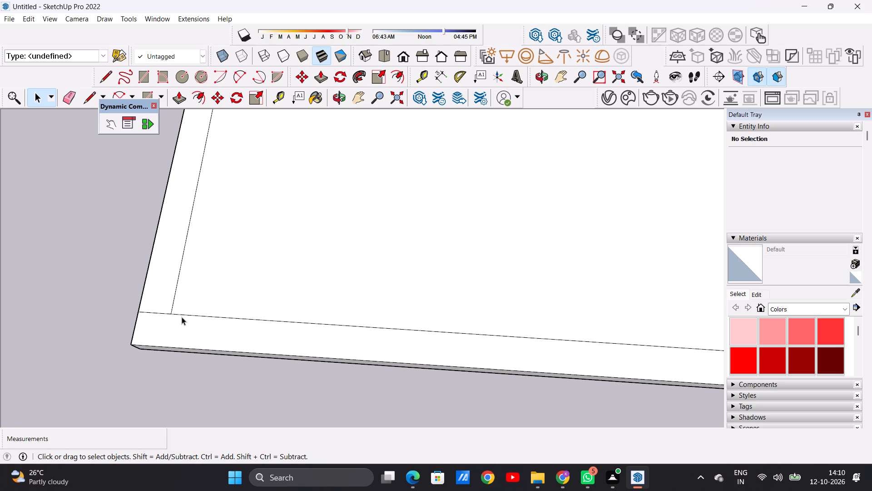
Examine the slab and its inset outline from directly above and from oblique angles.
scroll(168, 316, down, 4)
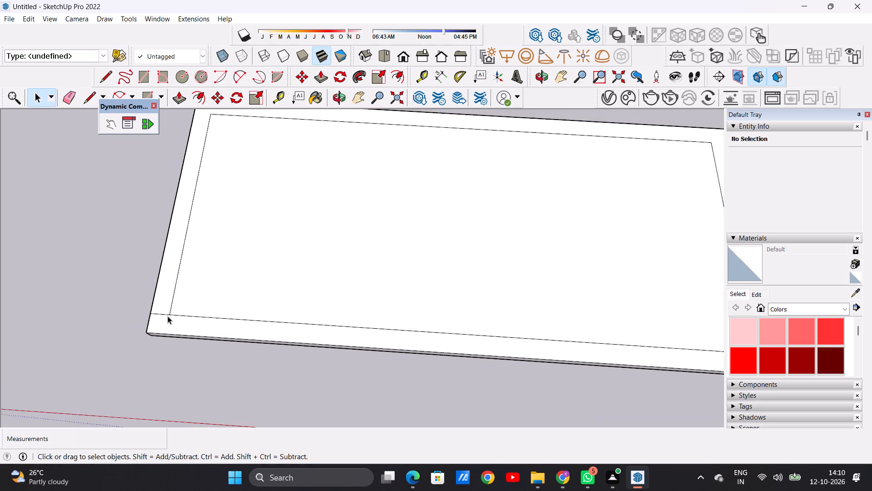
scroll(168, 316, down, 9)
scroll(254, 319, up, 4)
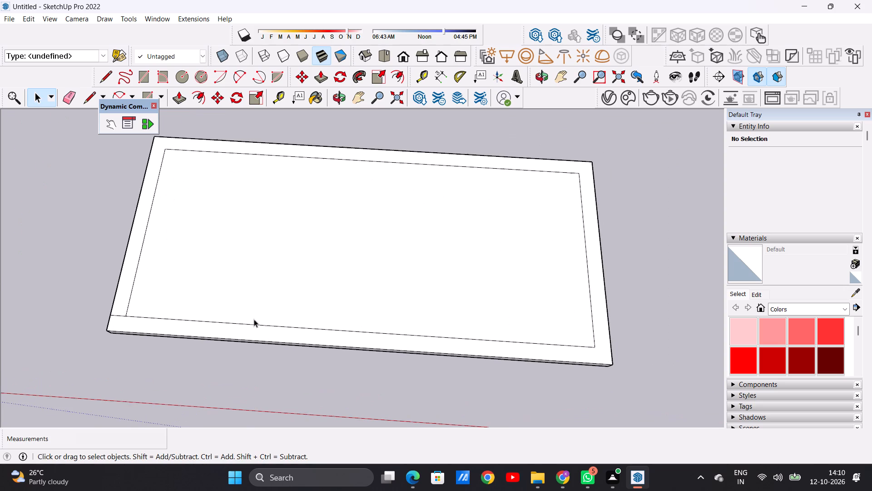
scroll(293, 334, down, 5)
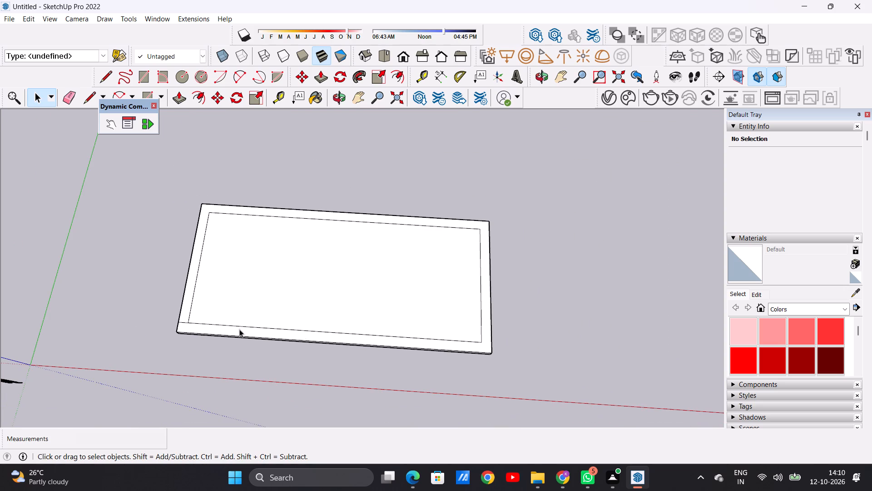
scroll(456, 329, up, 1)
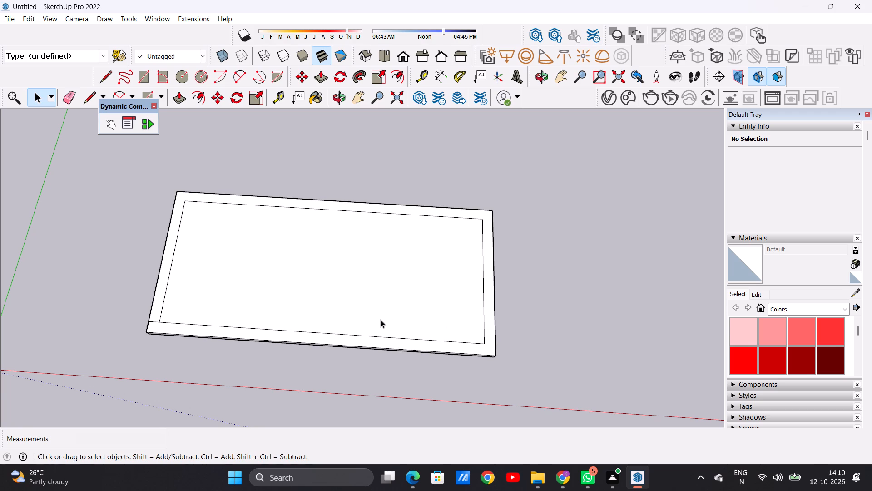
scroll(297, 338, up, 2)
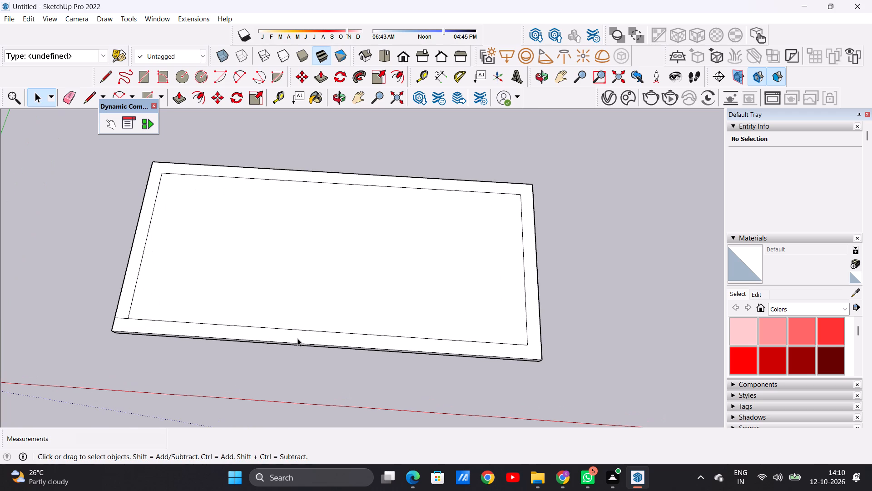
scroll(347, 336, down, 5)
middle_drag(380, 338, 426, 298)
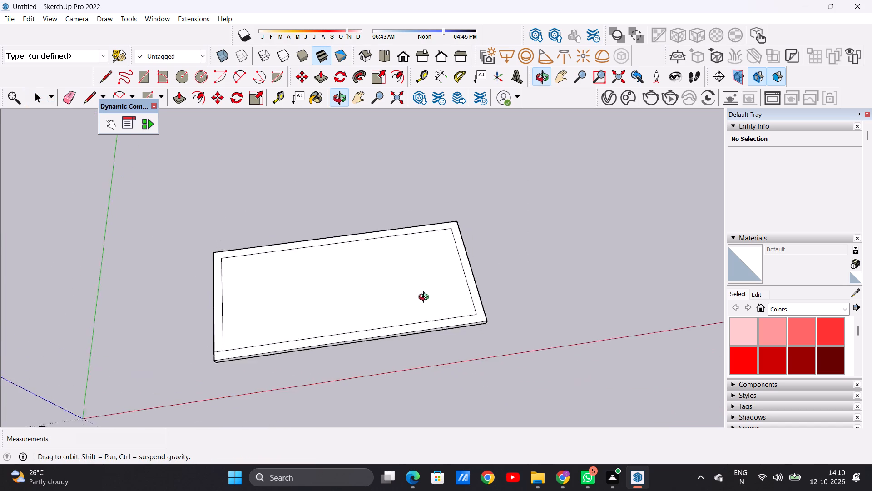
middle_drag(426, 298, 373, 232)
middle_drag(377, 251, 383, 331)
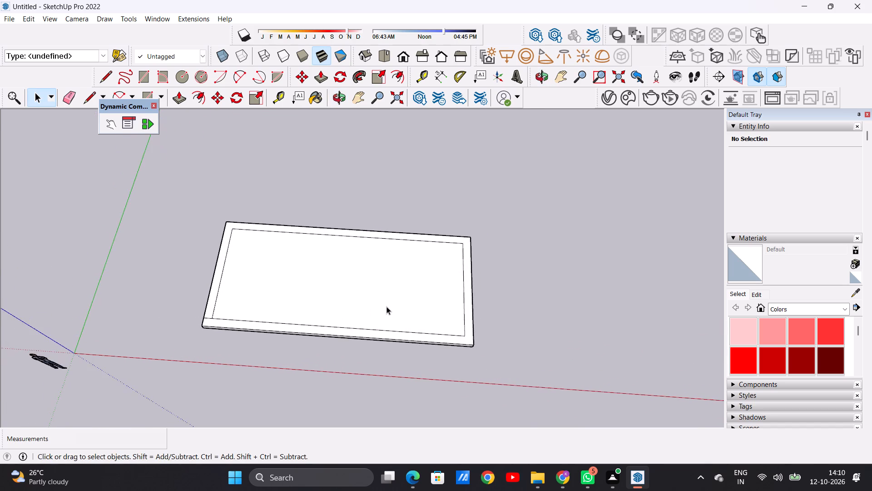
scroll(410, 285, up, 3)
click(383, 51)
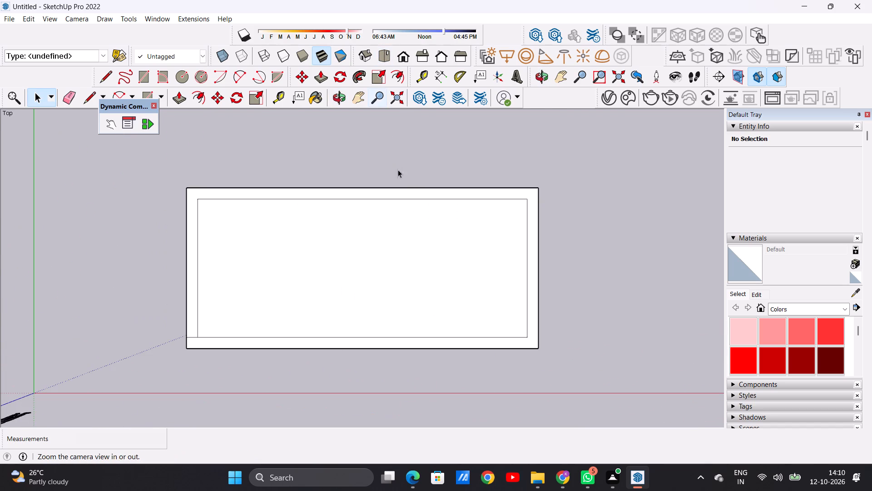
middle_drag(464, 361, 466, 225)
scroll(565, 293, up, 1)
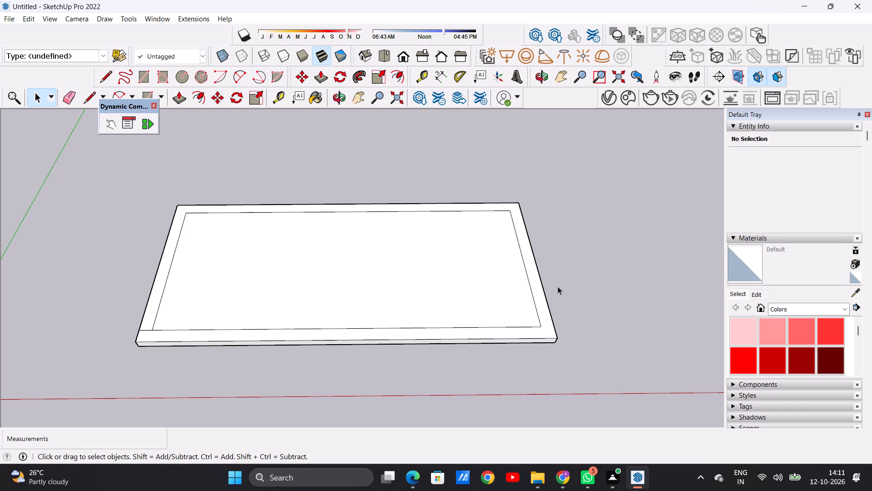
scroll(493, 287, down, 2)
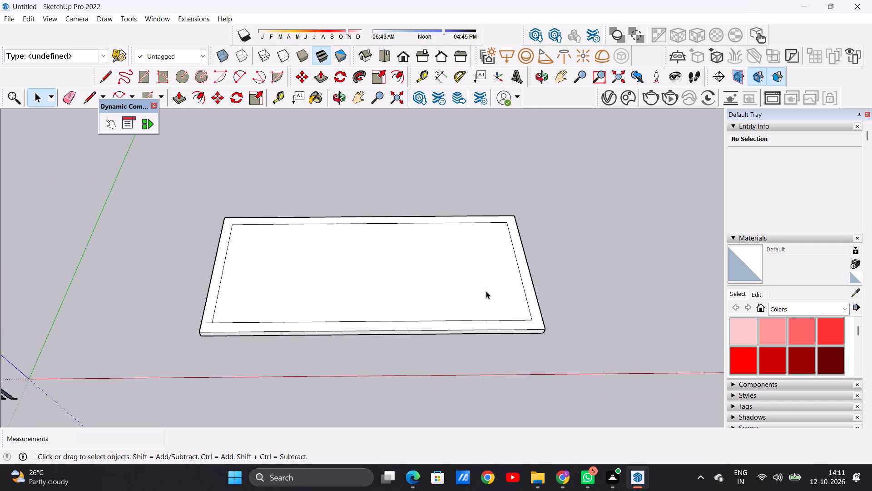
scroll(528, 287, up, 2)
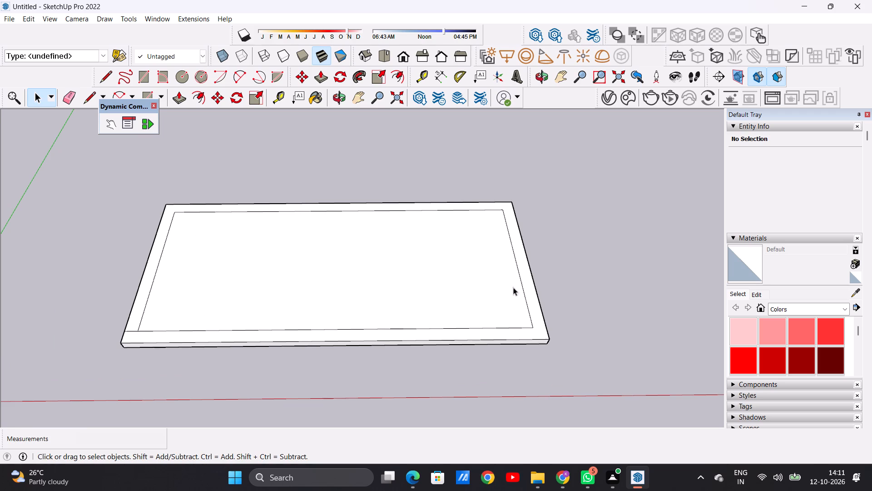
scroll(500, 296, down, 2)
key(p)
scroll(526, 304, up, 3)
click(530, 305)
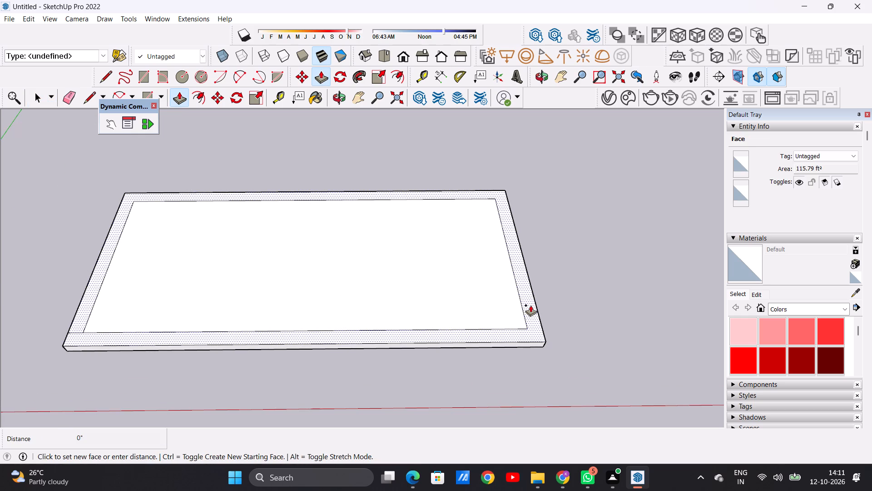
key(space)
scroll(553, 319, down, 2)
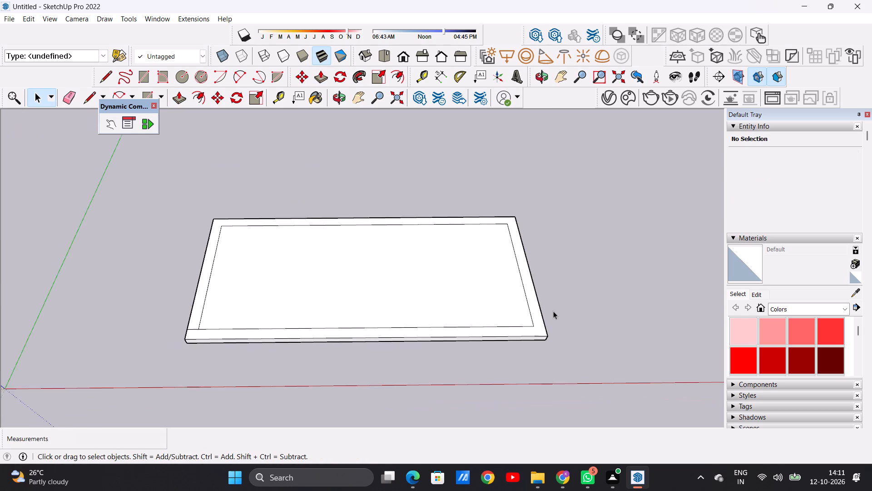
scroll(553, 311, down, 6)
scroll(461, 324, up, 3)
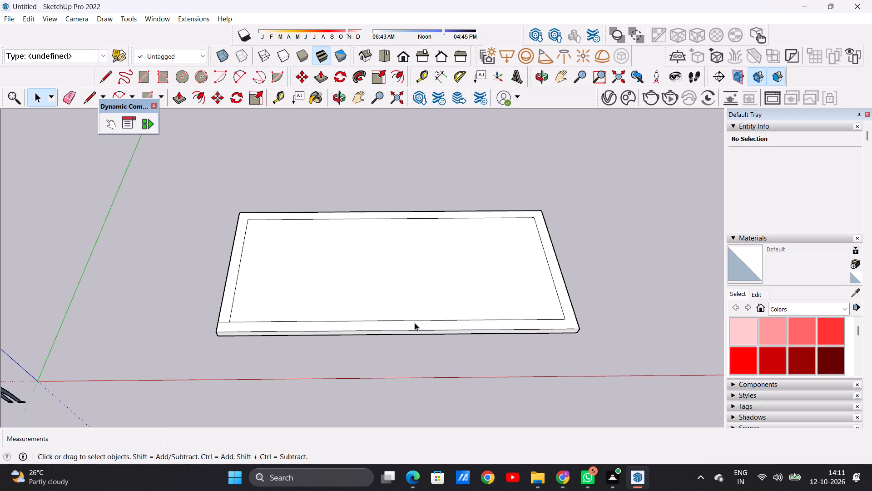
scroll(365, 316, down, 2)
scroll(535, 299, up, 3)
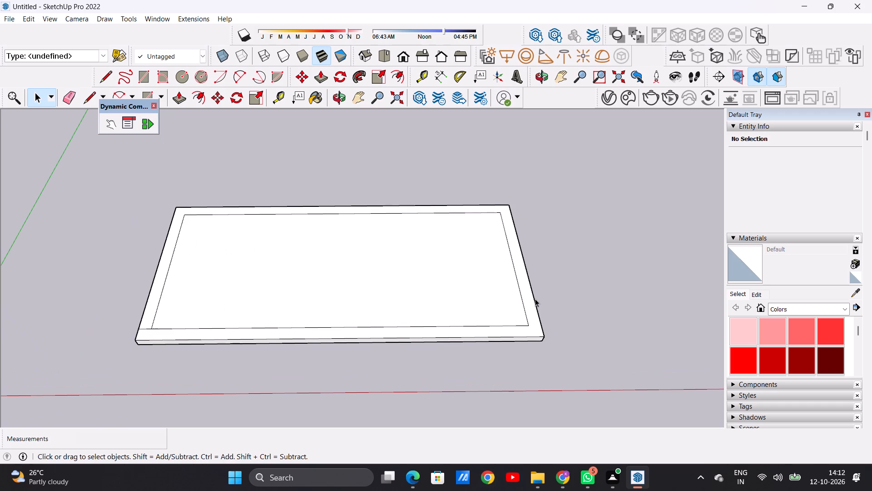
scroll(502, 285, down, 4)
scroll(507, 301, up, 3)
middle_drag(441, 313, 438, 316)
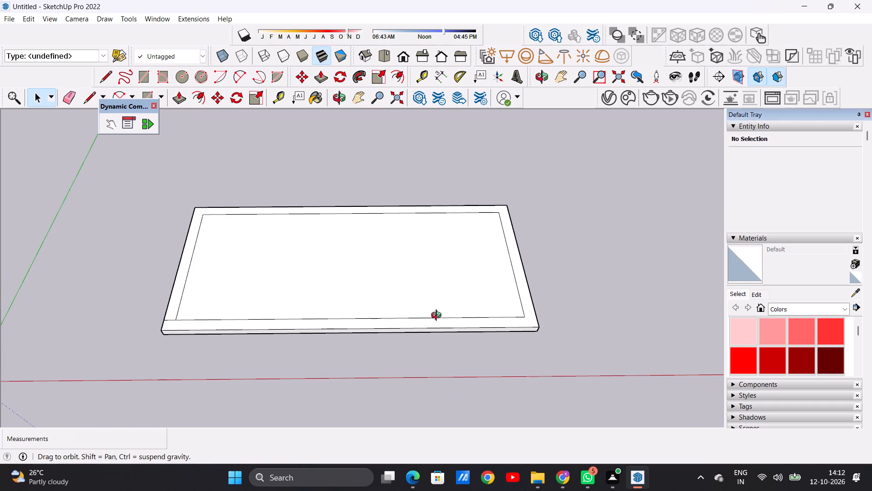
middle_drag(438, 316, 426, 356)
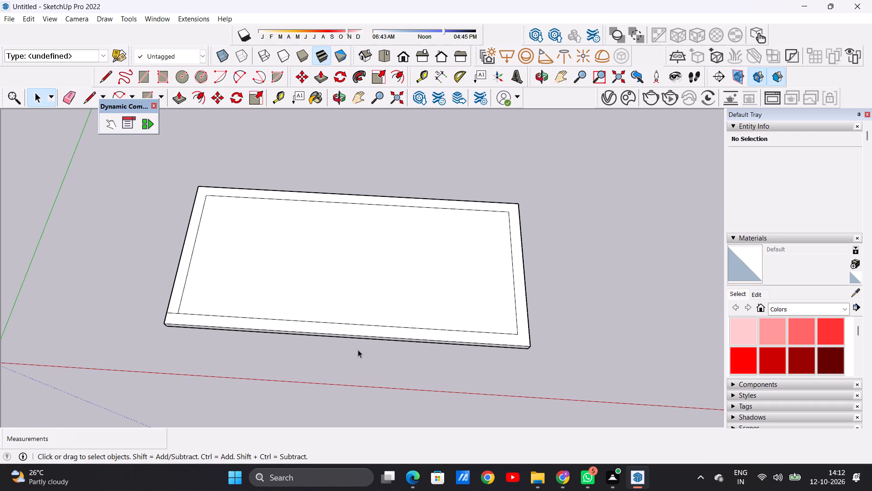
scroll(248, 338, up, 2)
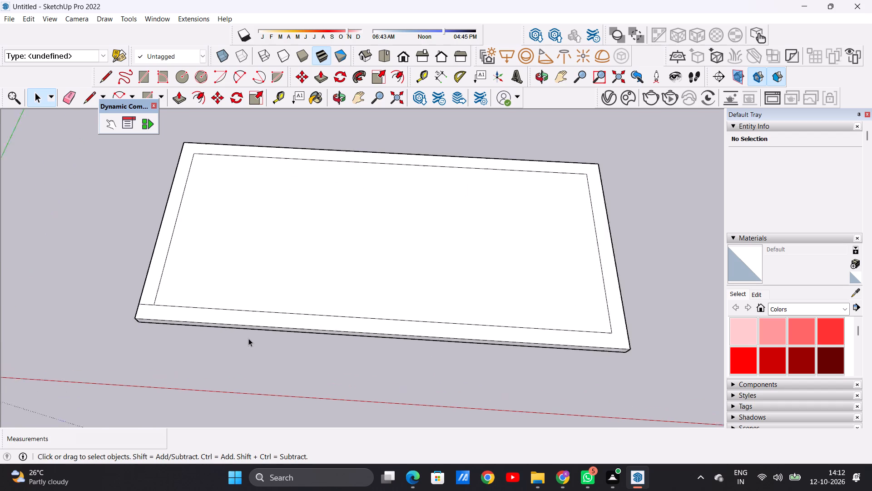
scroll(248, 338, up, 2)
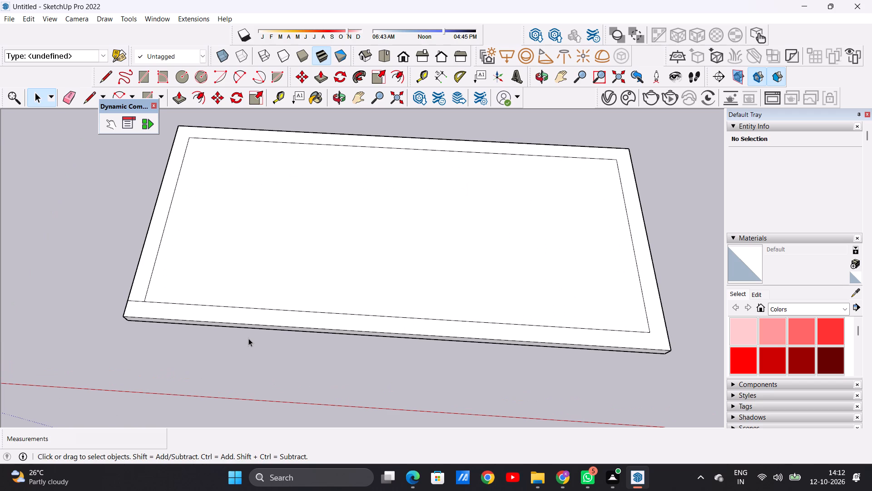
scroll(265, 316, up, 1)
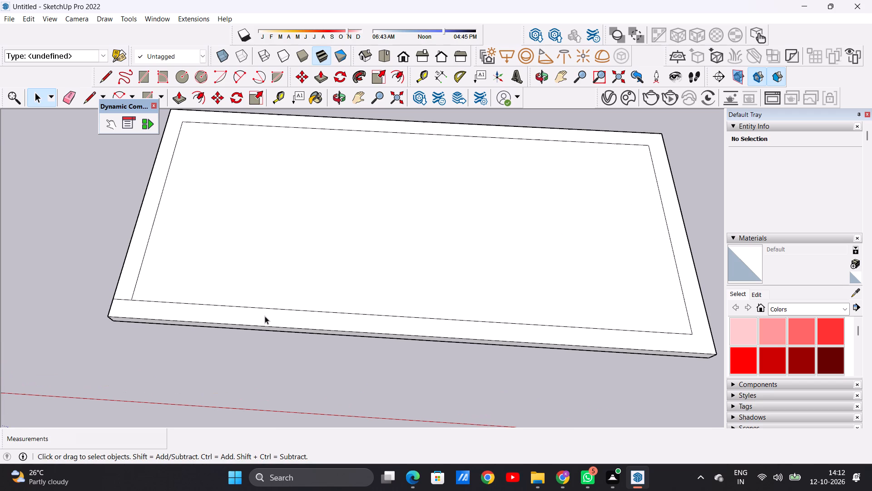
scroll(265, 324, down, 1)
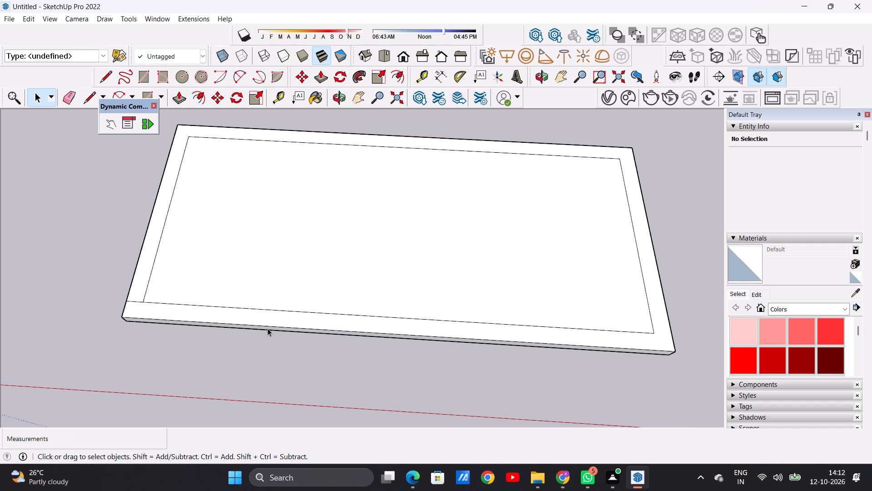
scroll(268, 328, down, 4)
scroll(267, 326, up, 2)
Push/Pull the border face between the inset outline and the slab's outer edges upward 10' to form the walls.
key(p)
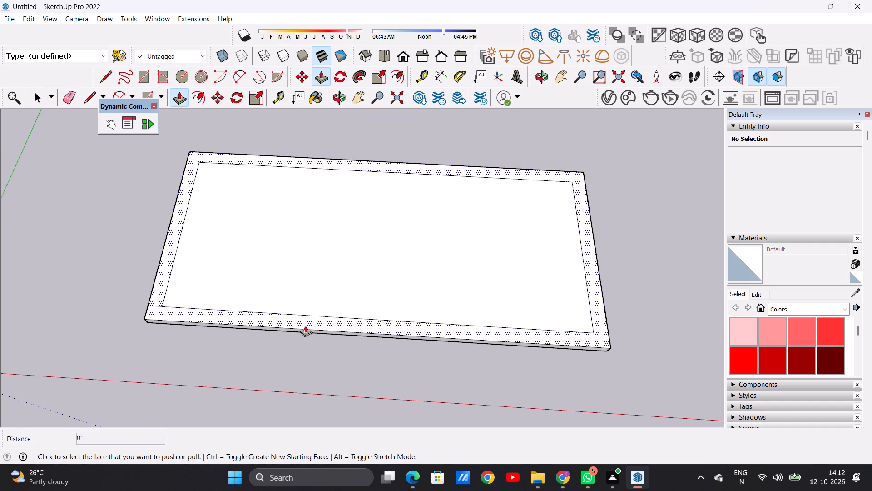
click(601, 334)
scroll(591, 291, down, 7)
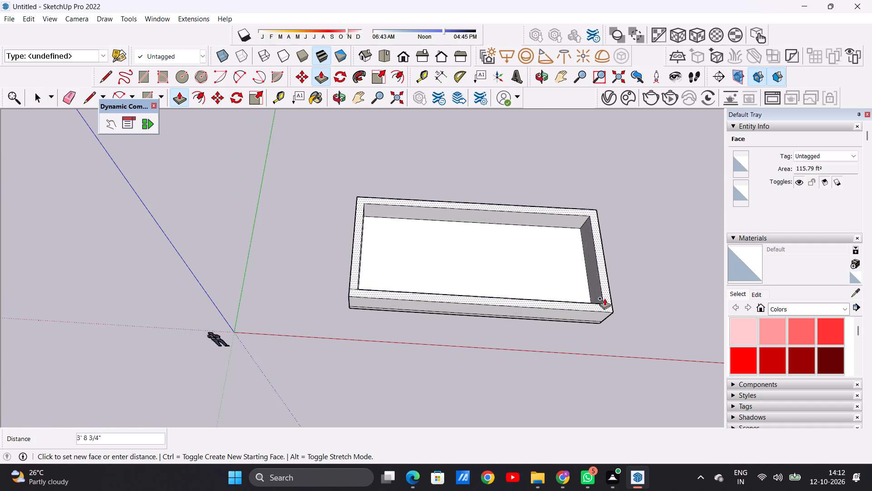
middle_drag(608, 287, 630, 190)
scroll(292, 259, down, 10)
scroll(440, 227, up, 1)
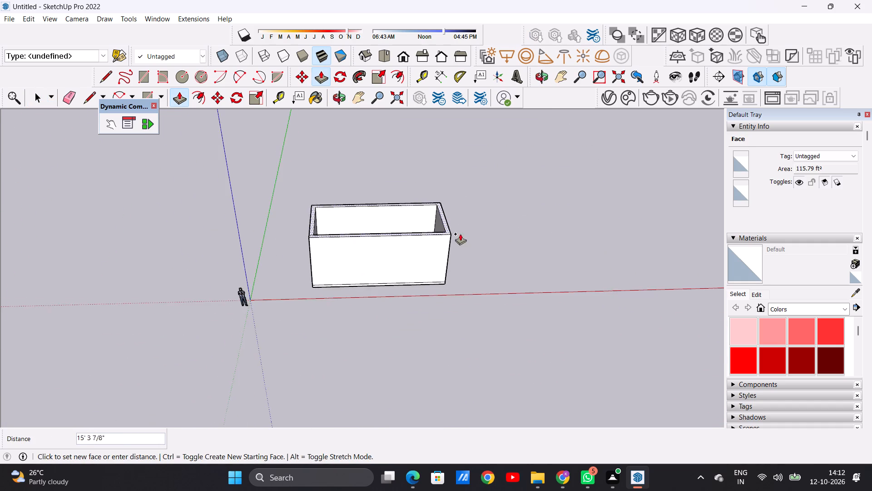
middle_drag(458, 231, 434, 178)
scroll(441, 198, up, 4)
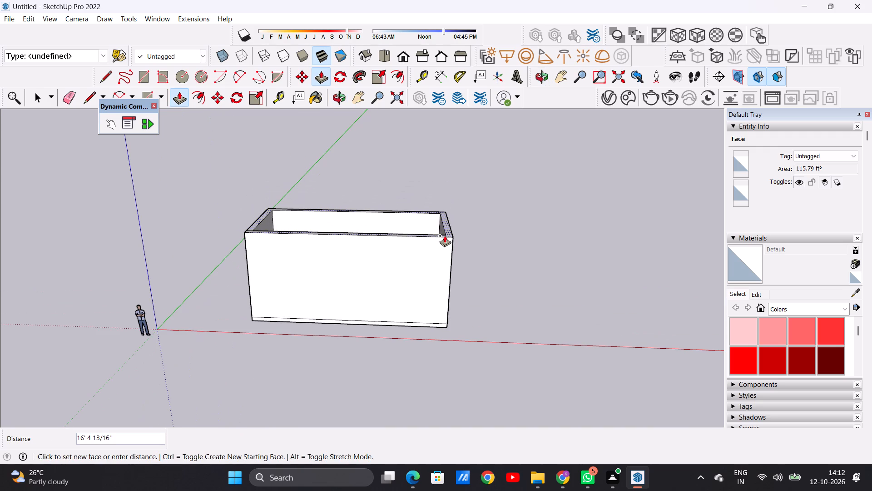
text(10')
key(Return)
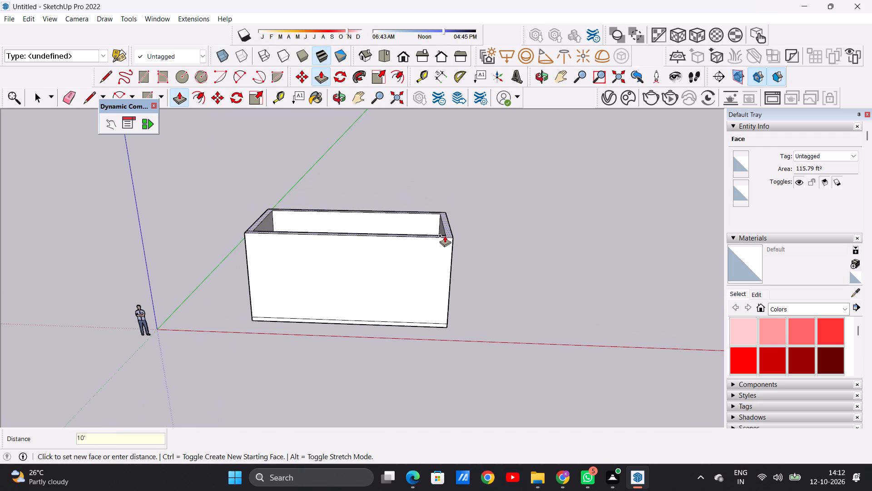
key(space)
Examine the walled box from directly above and from oblique angles.
scroll(285, 311, down, 8)
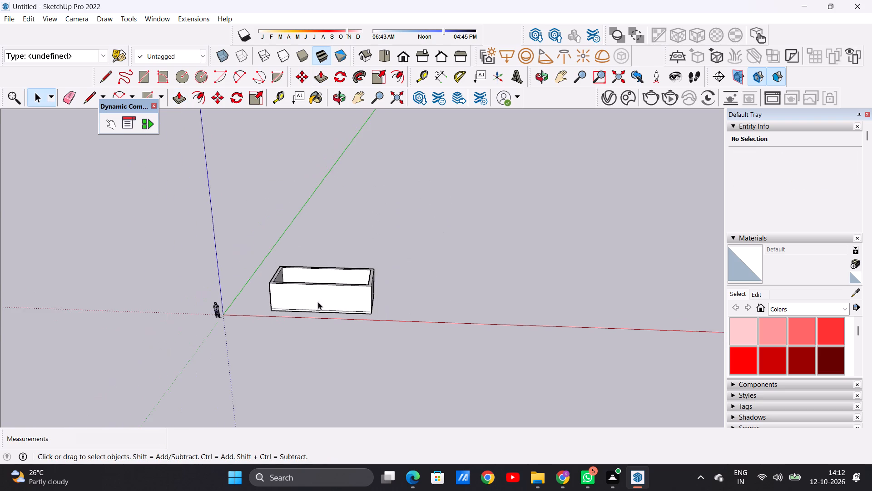
scroll(318, 301, up, 4)
middle_drag(332, 289, 340, 264)
scroll(360, 283, up, 3)
middle_drag(364, 291, 356, 376)
click(386, 59)
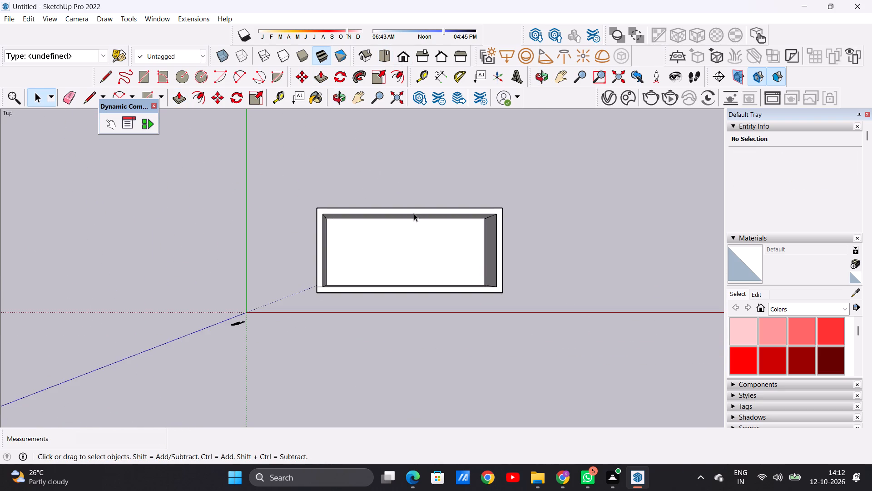
scroll(527, 262, up, 1)
scroll(528, 263, down, 1)
scroll(528, 263, up, 3)
click(401, 57)
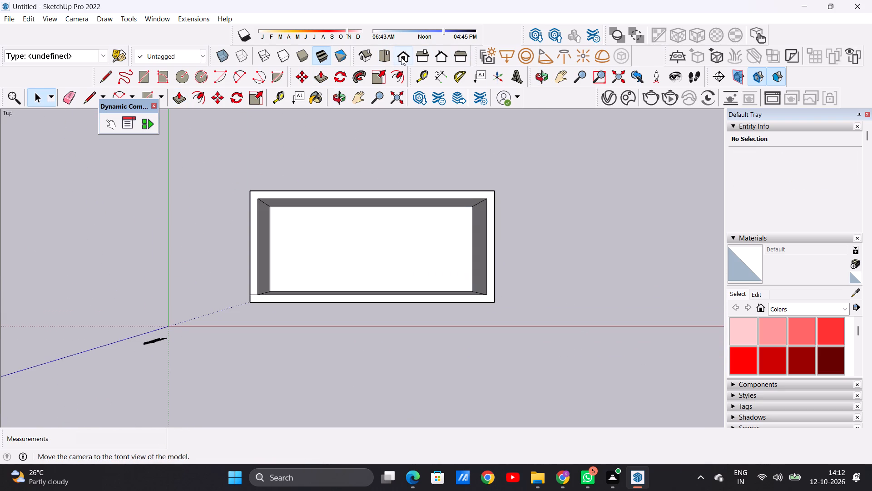
Select the entire walled box and move it by its bottom front corner farther away from the origin.
middle_drag(470, 259, 456, 392)
scroll(562, 321, up, 7)
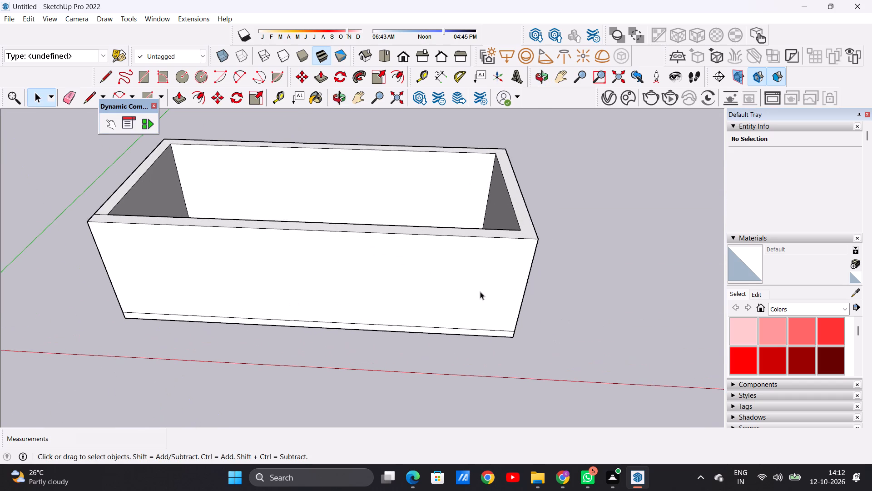
triple_click(480, 291)
click(478, 291)
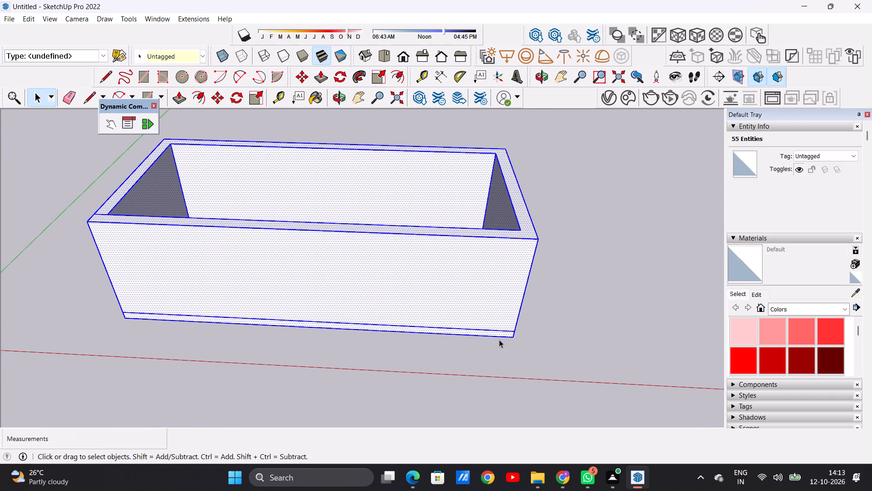
key(m)
click(517, 337)
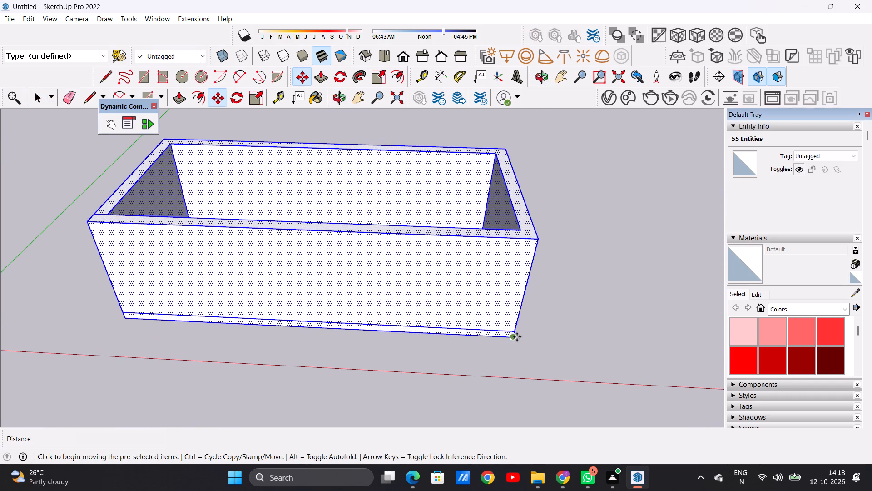
click(588, 254)
key(space)
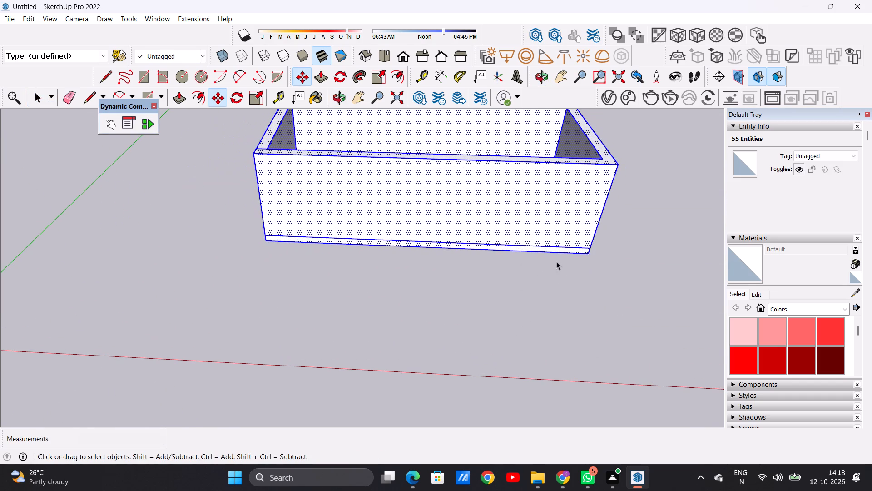
click(476, 293)
Draw a door rectangle about 4' 9 1/2" wide by 7' 9" high on the long front wall, rising from the slab line.
scroll(255, 296, down, 11)
scroll(354, 269, up, 1)
scroll(354, 267, down, 1)
scroll(355, 266, up, 2)
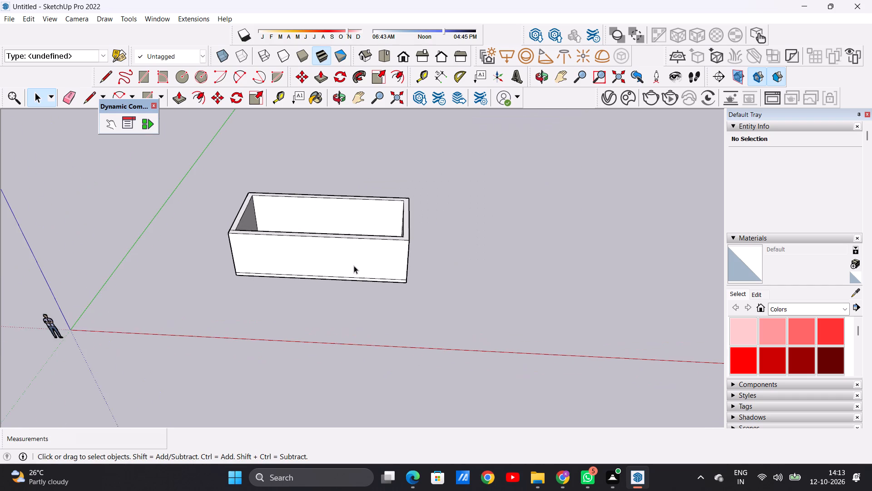
middle_drag(347, 287, 371, 184)
scroll(305, 223, up, 7)
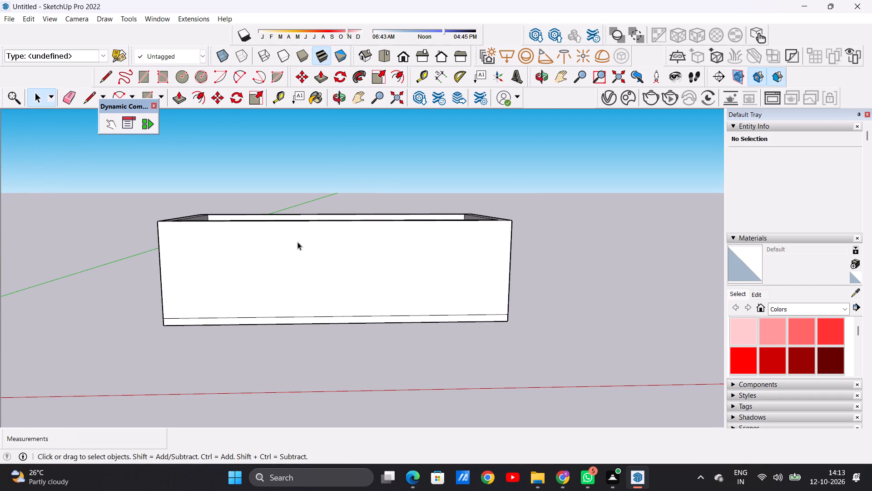
middle_drag(296, 298, 296, 282)
scroll(300, 306, up, 1)
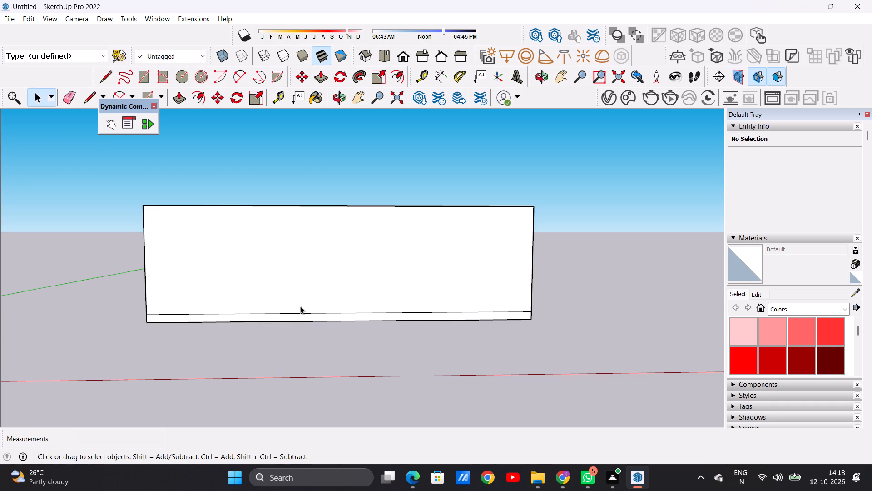
key(r)
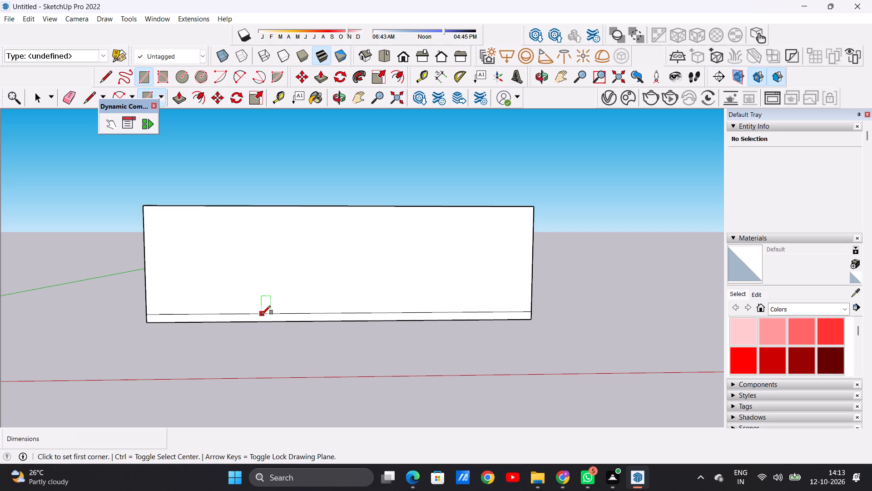
click(262, 315)
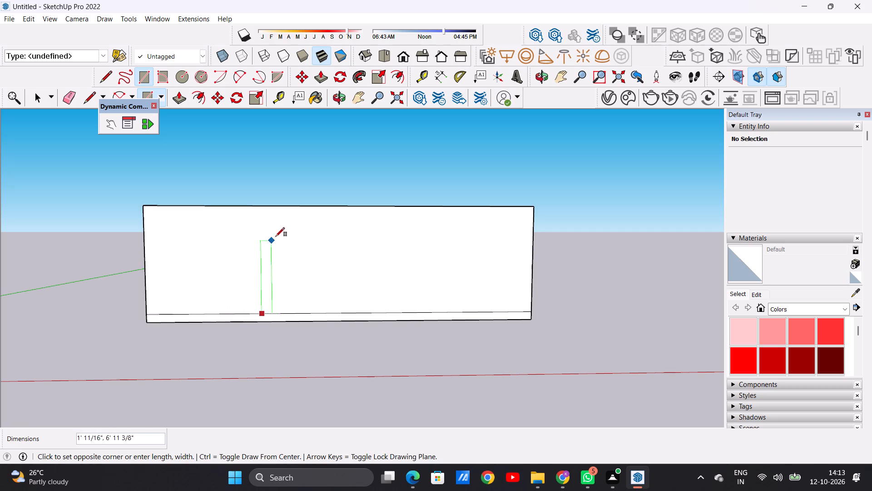
click(312, 231)
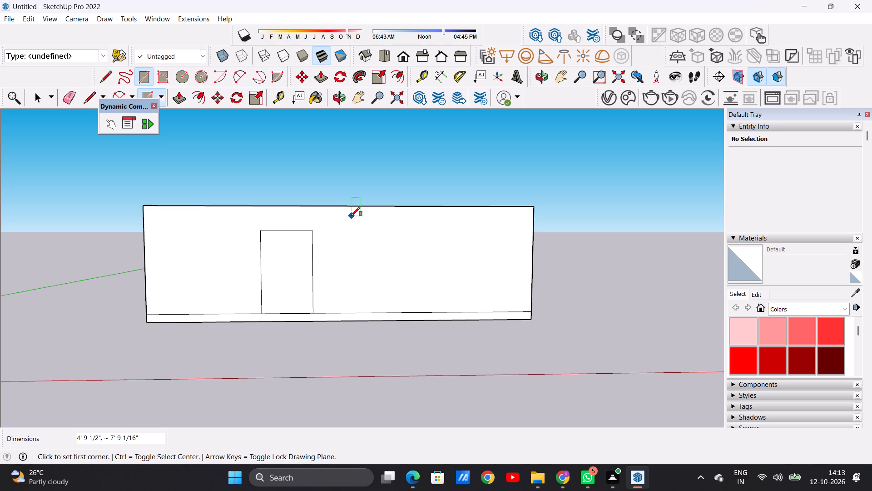
Draw a window rectangle about 13' 1" wide by 7' 4 1/2" high beside the door outline on the front wall.
click(352, 216)
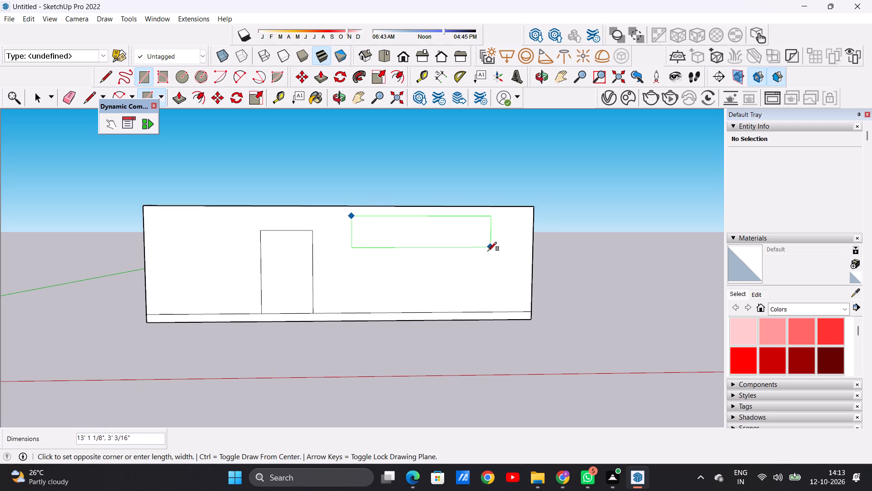
click(489, 294)
key(space)
Push/Pull the door face inward about 1' 1 13/16", through the full wall thickness, to cut the doorway.
scroll(421, 298, down, 2)
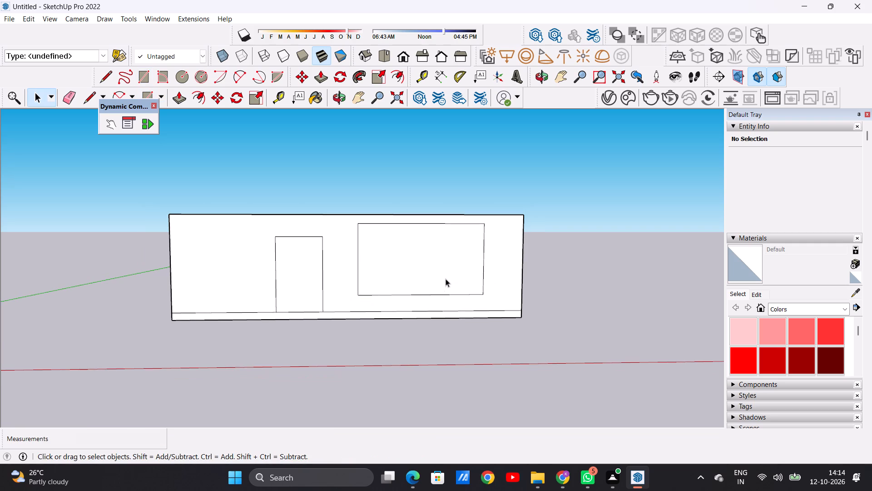
middle_drag(455, 254, 312, 374)
scroll(295, 262, up, 8)
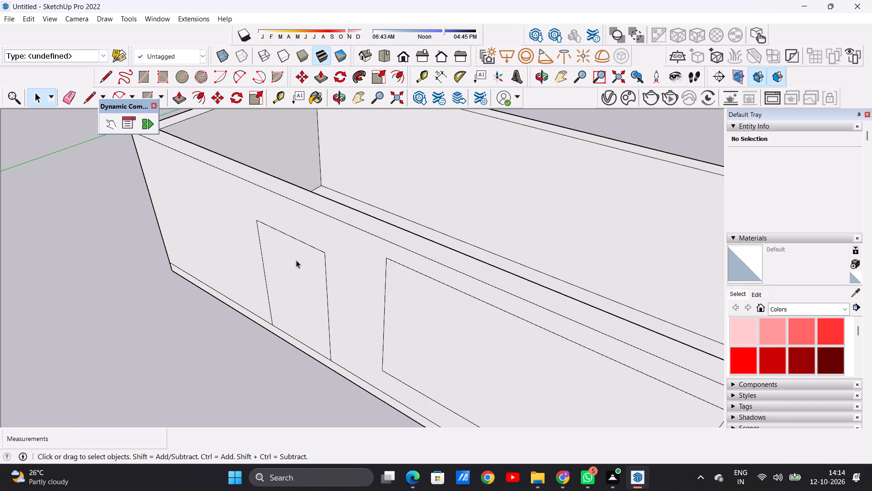
key(p)
scroll(296, 260, up, 4)
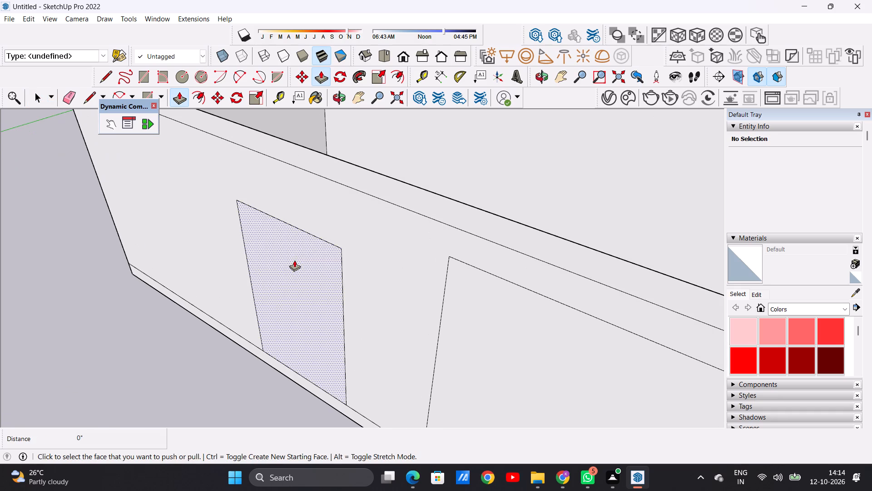
click(290, 266)
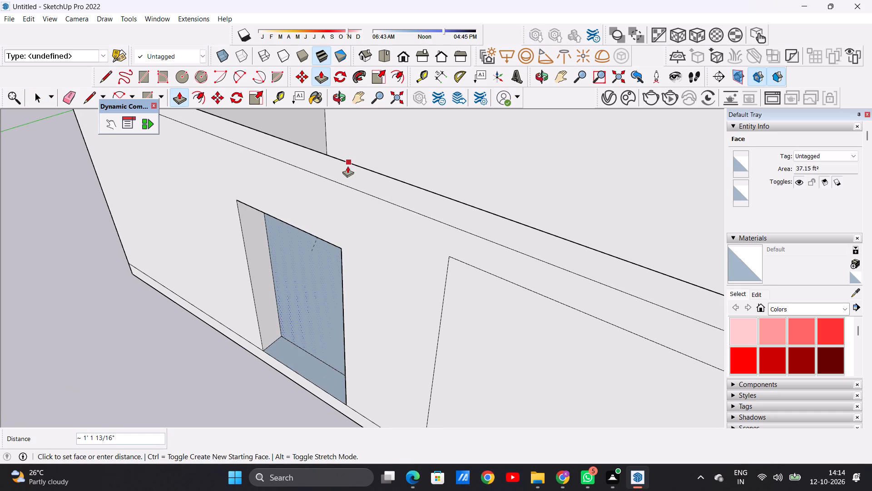
click(347, 166)
Push/Pull the window face inward about 1' 1 13/16", through the wall thickness, to cut the window opening.
scroll(327, 239, down, 6)
scroll(415, 266, up, 11)
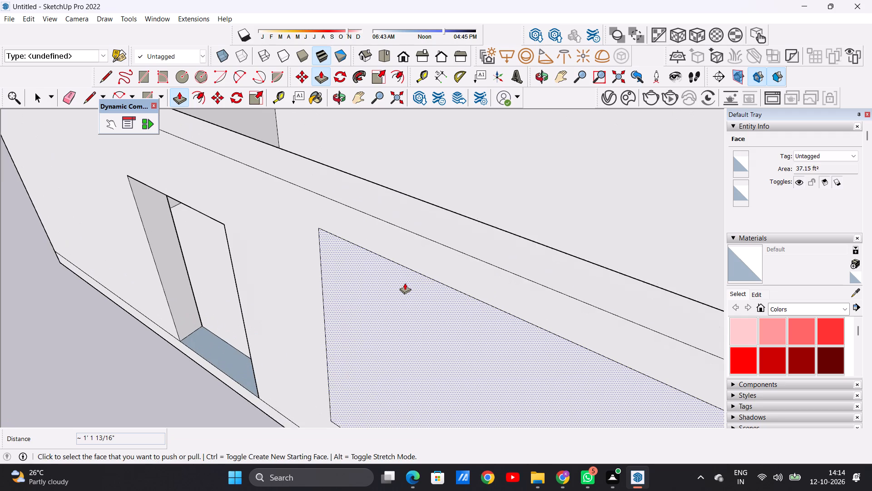
click(405, 283)
click(448, 200)
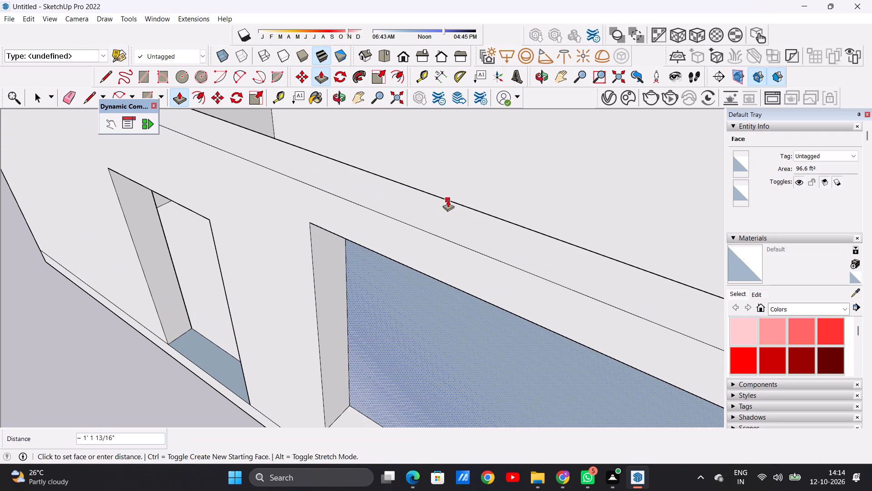
key(space)
Draw a 4' 9 1/2" line along the doorway's outer top edge to close the opening with a face.
scroll(370, 288, down, 13)
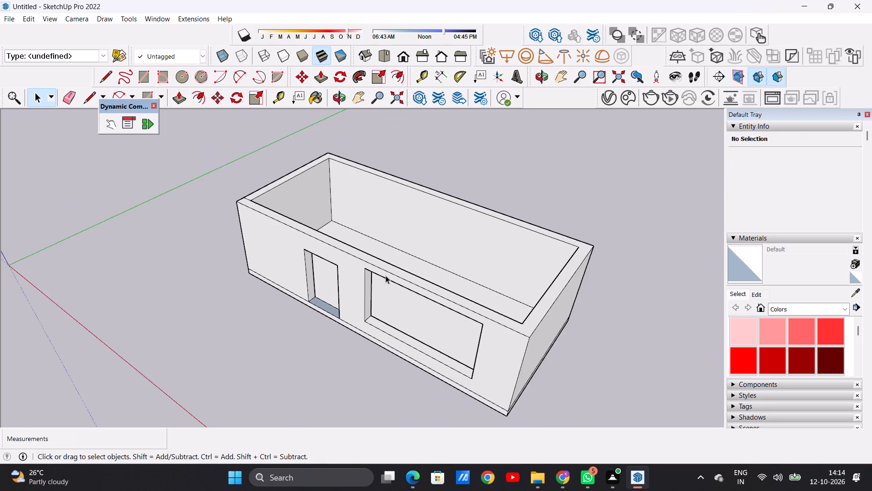
middle_drag(381, 296, 494, 197)
scroll(344, 261, up, 3)
middle_drag(367, 280, 372, 260)
scroll(346, 245, up, 5)
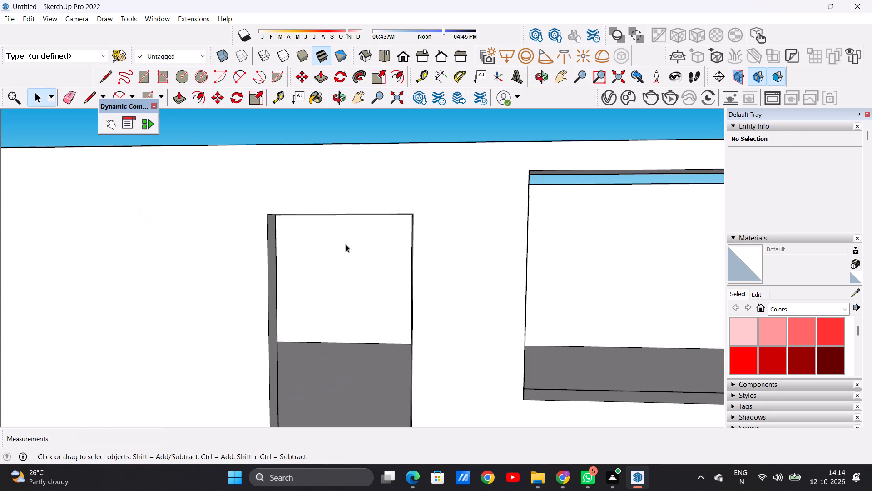
key(l)
click(267, 218)
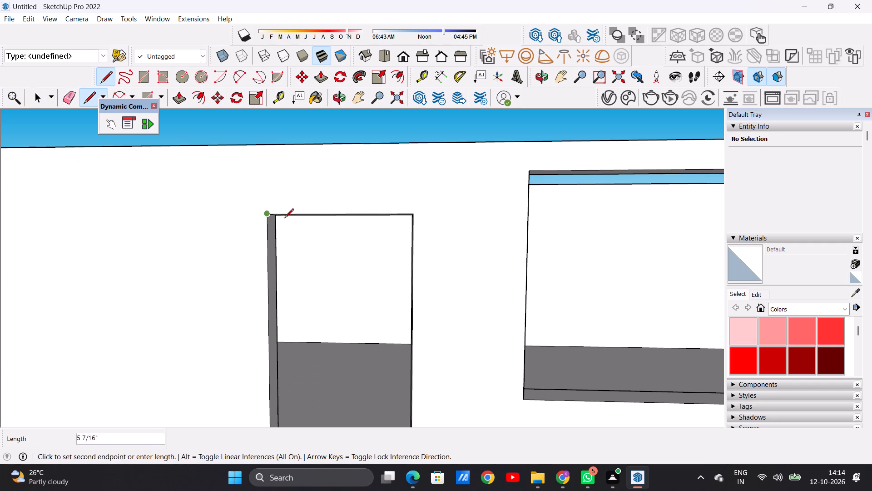
click(412, 218)
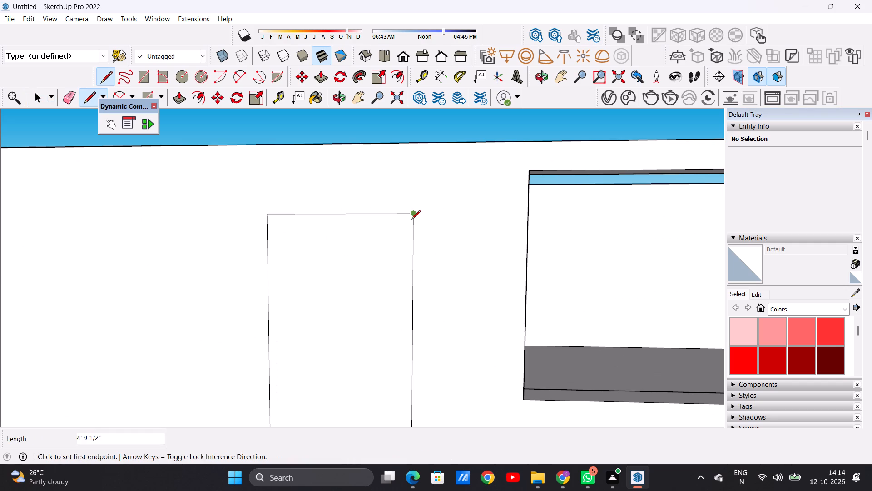
key(space)
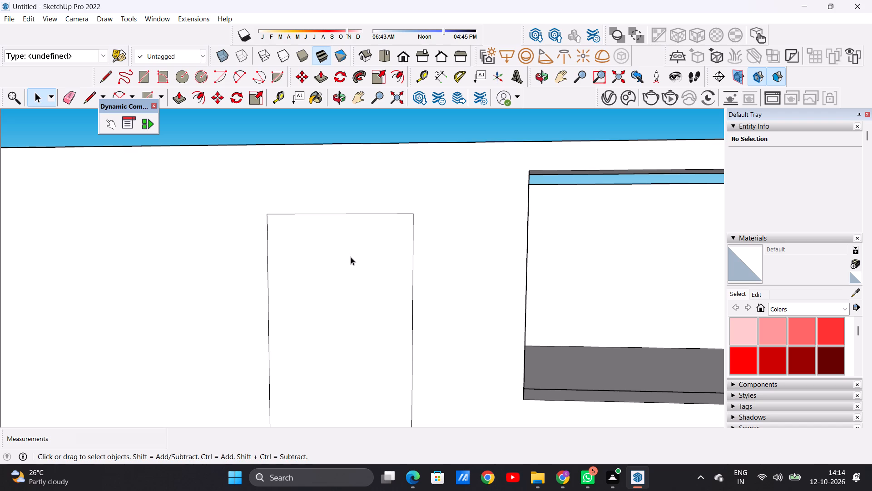
Offset the door face's outline inward about 5 3/4" to form the door frame.
scroll(337, 271, down, 8)
scroll(339, 278, up, 3)
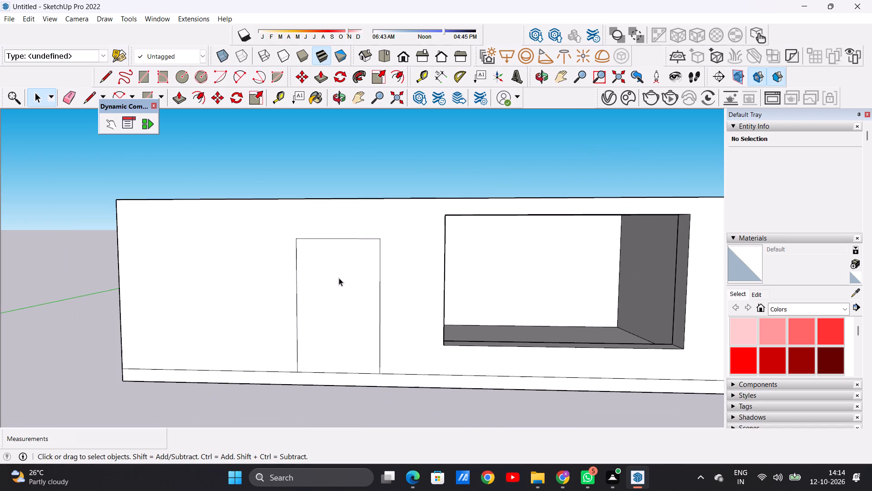
text(OF)
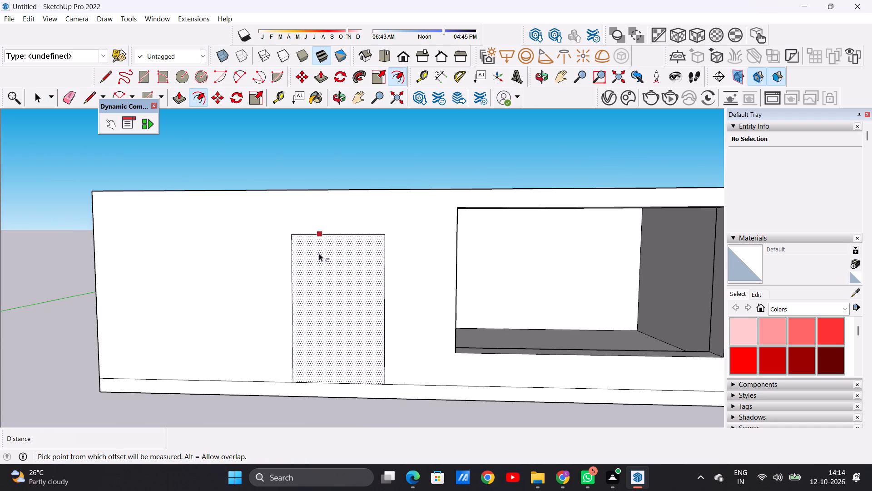
click(315, 244)
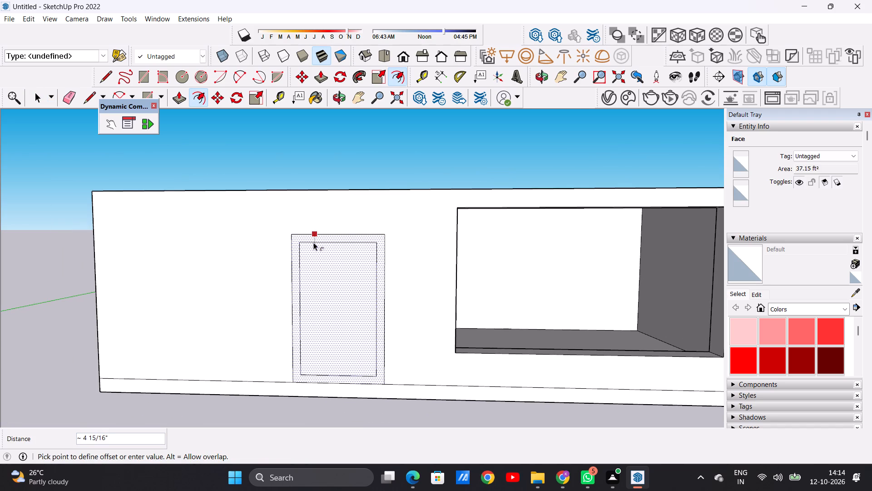
click(313, 244)
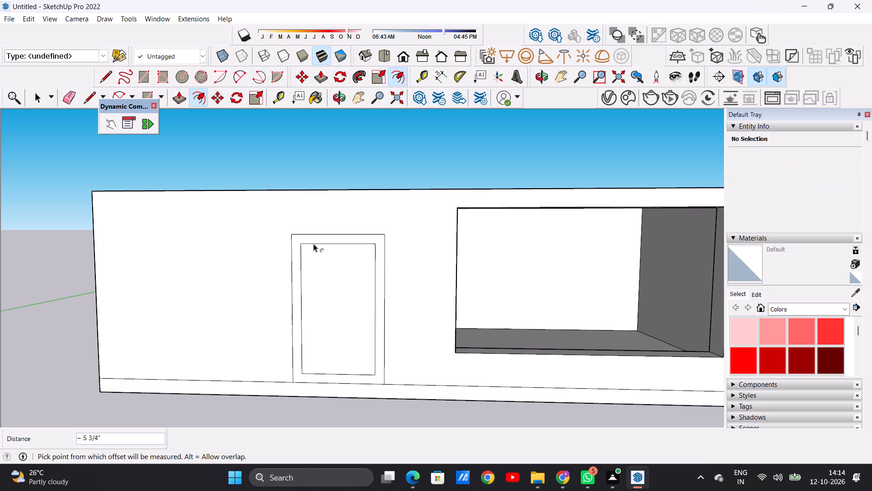
key(space)
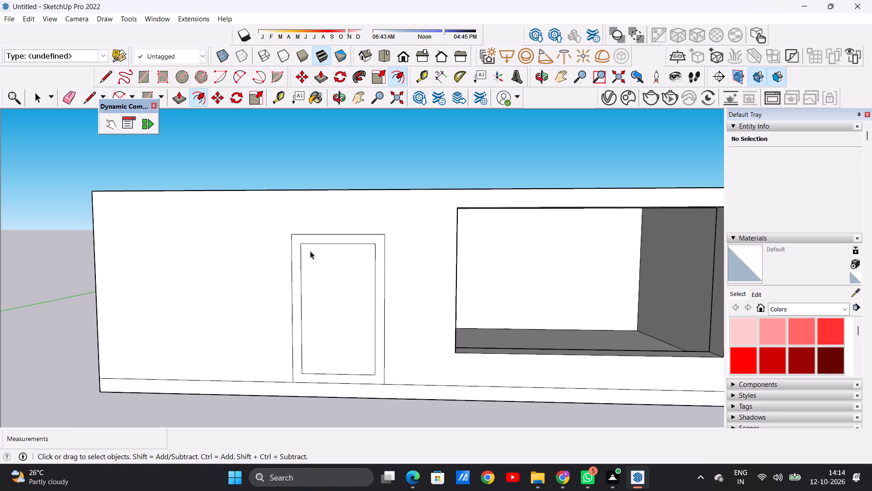
Draw a handle rectangle about 1' 6 1/4" high by 3" wide on the inner door panel, near its side edge farthest from the window.
scroll(318, 324, up, 3)
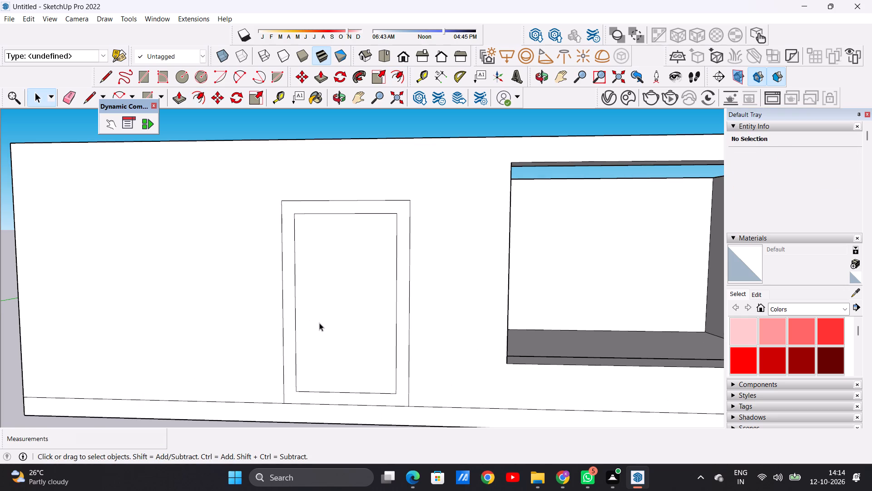
key(r)
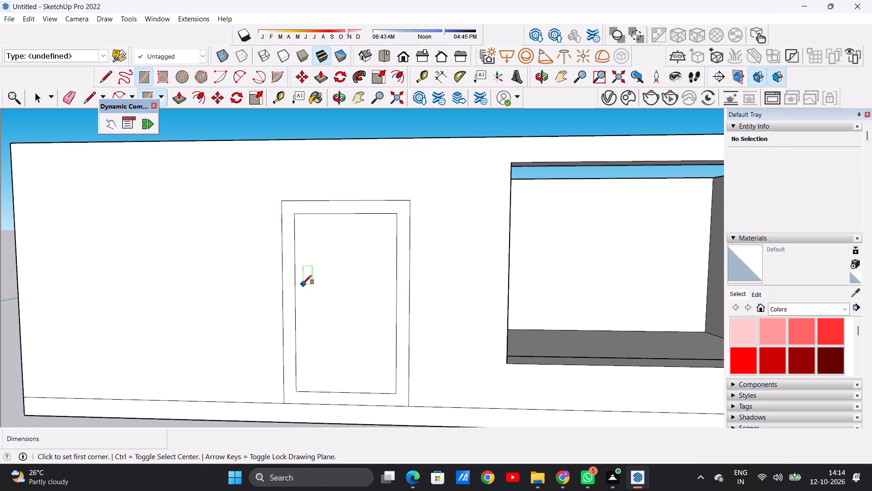
click(302, 278)
click(304, 315)
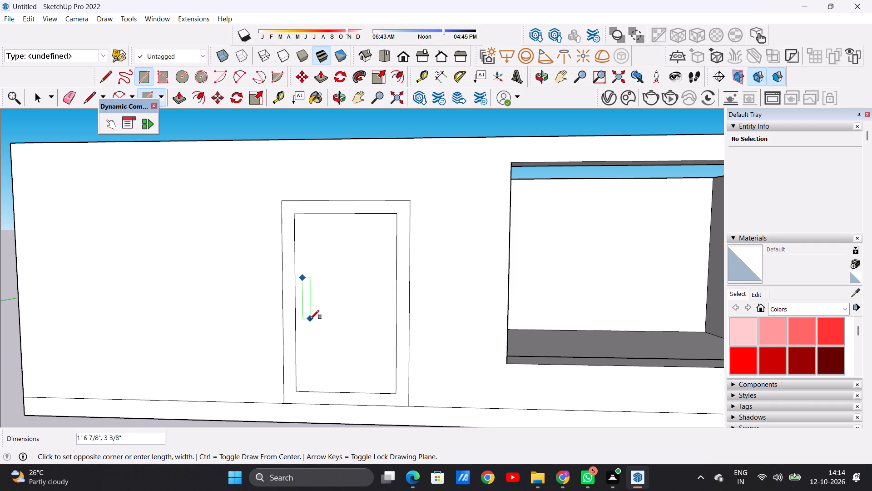
click(309, 318)
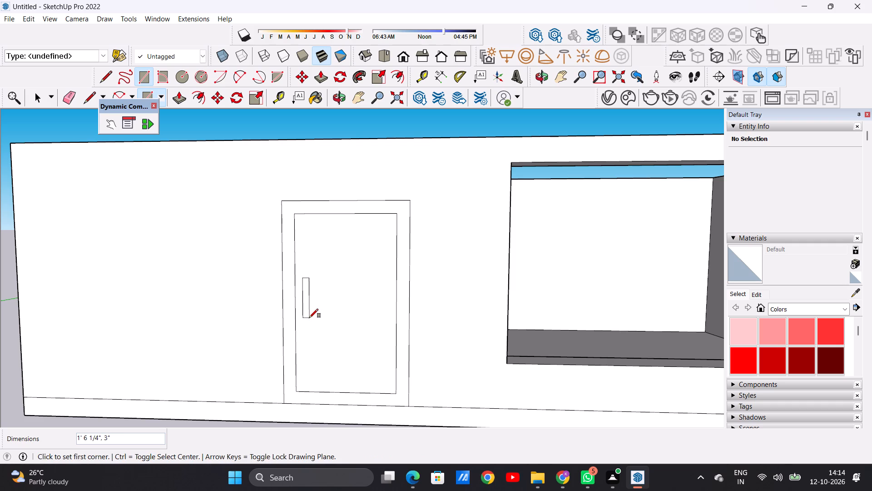
key(space)
Draw a 13' 1 1/16" line along the window opening's outer top edge to close it with a face.
scroll(298, 308, down, 9)
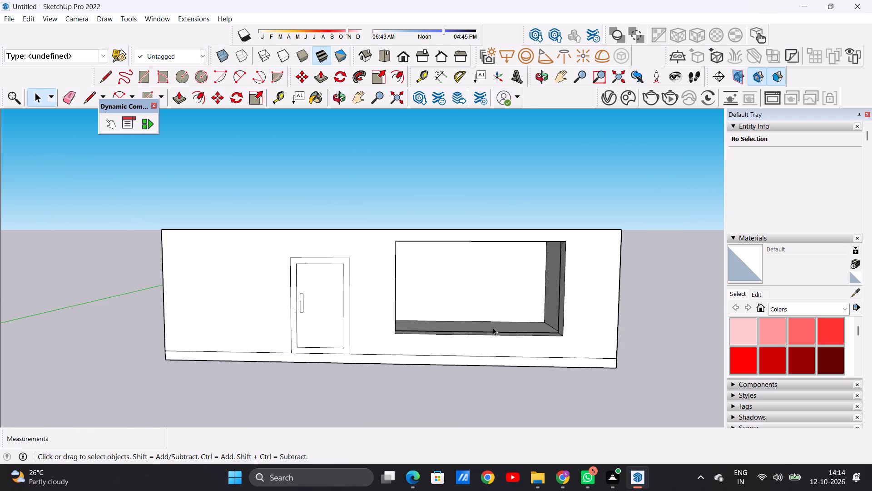
middle_drag(490, 324, 487, 306)
scroll(537, 251, up, 1)
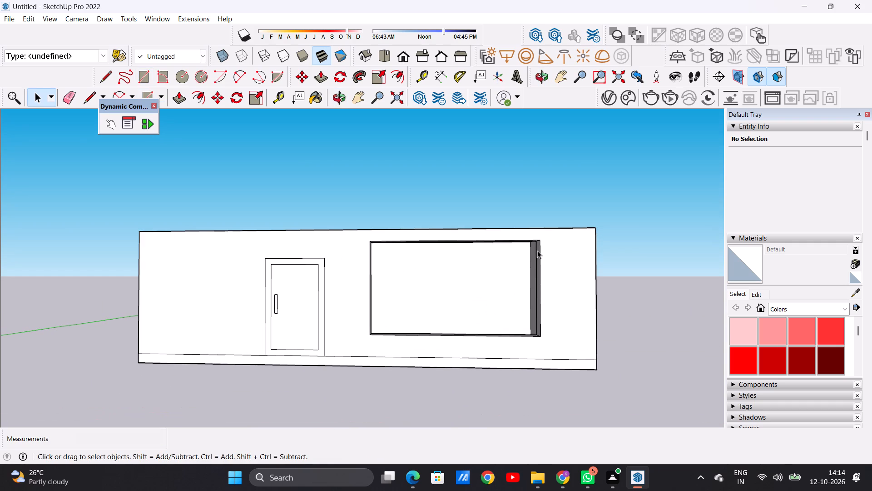
key(l)
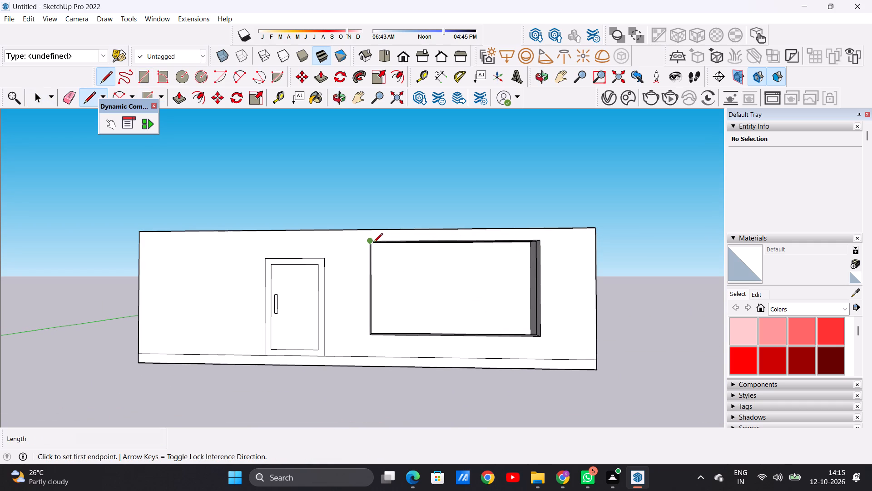
click(372, 243)
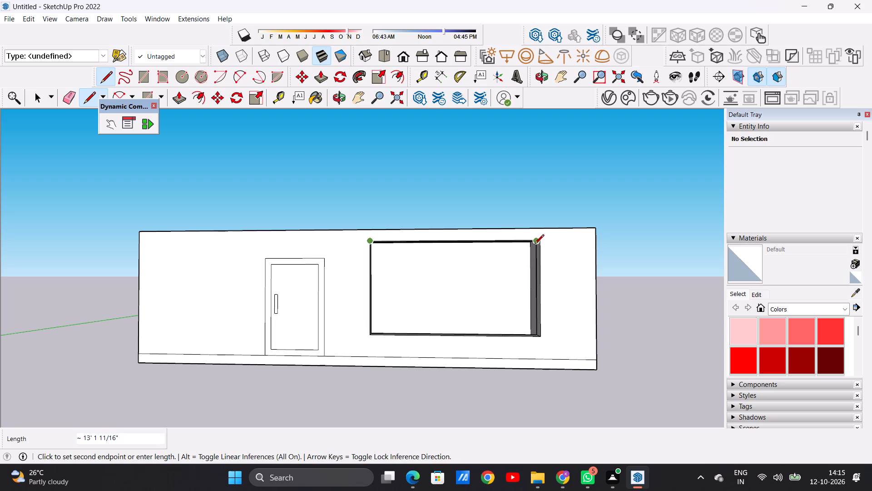
click(538, 244)
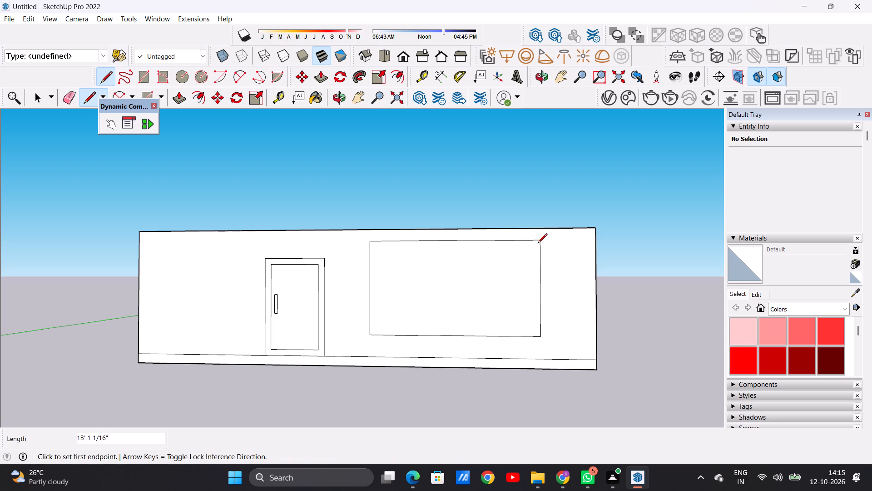
Offset the window face's outline inward about 4 9/16" to form the window frame.
key(space)
key(o)
key(f)
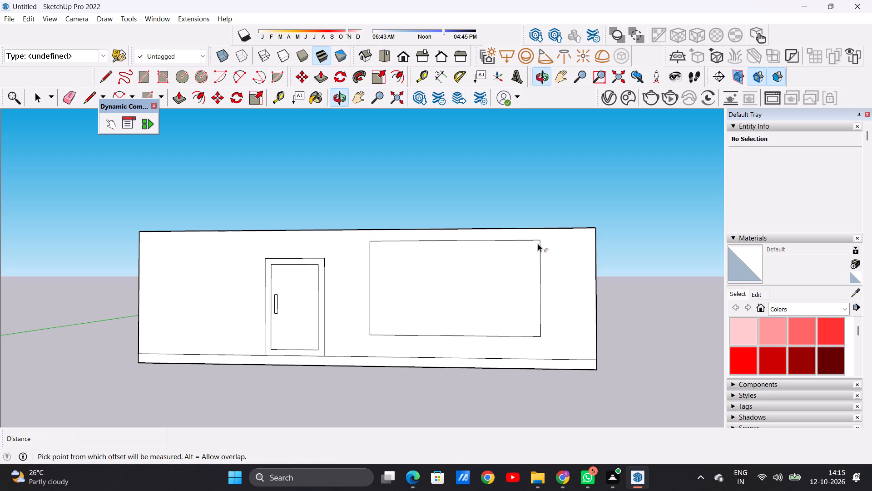
click(465, 253)
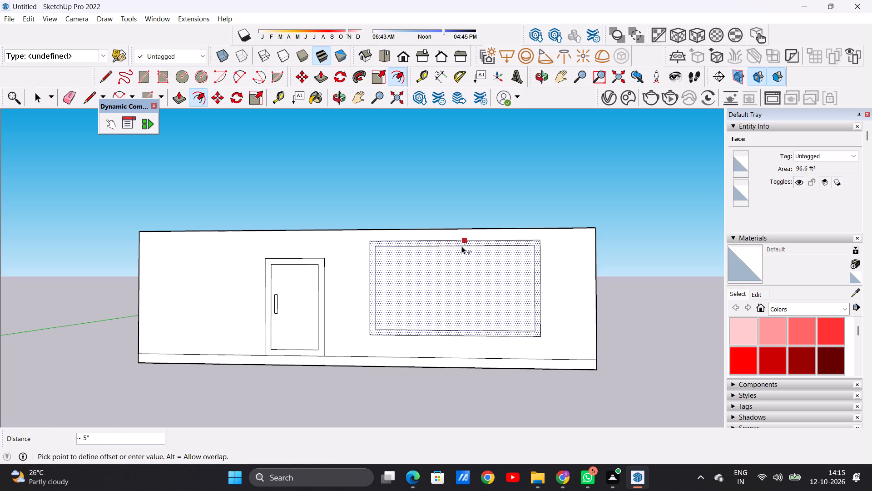
click(461, 245)
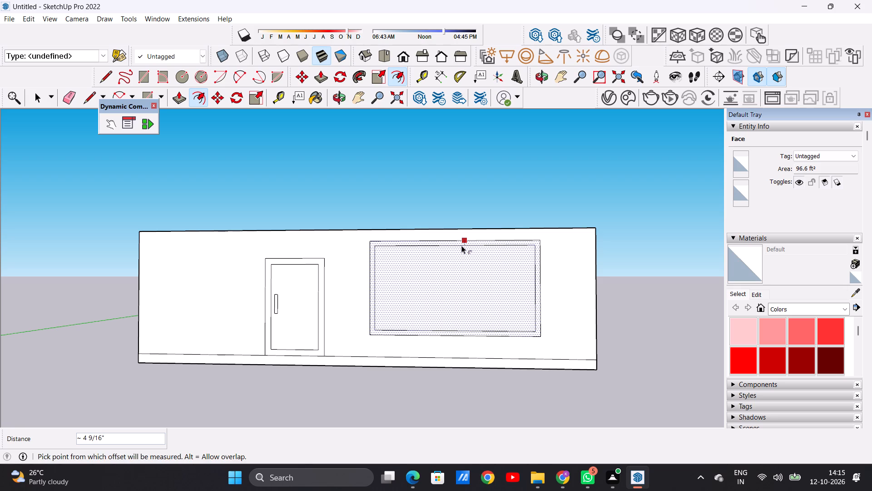
key(space)
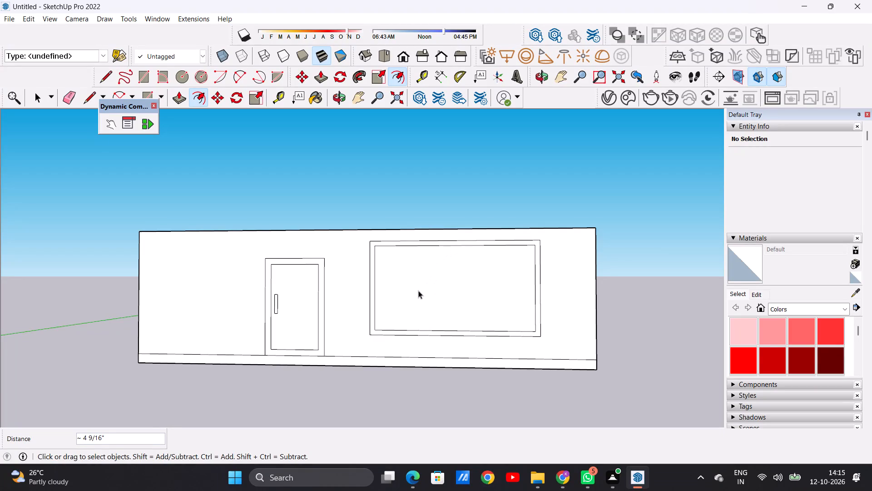
Draw two closely spaced vertical lines, each about 6' 7 3/8" long, across the inner window panel to form a mullion strip near the door side.
key(l)
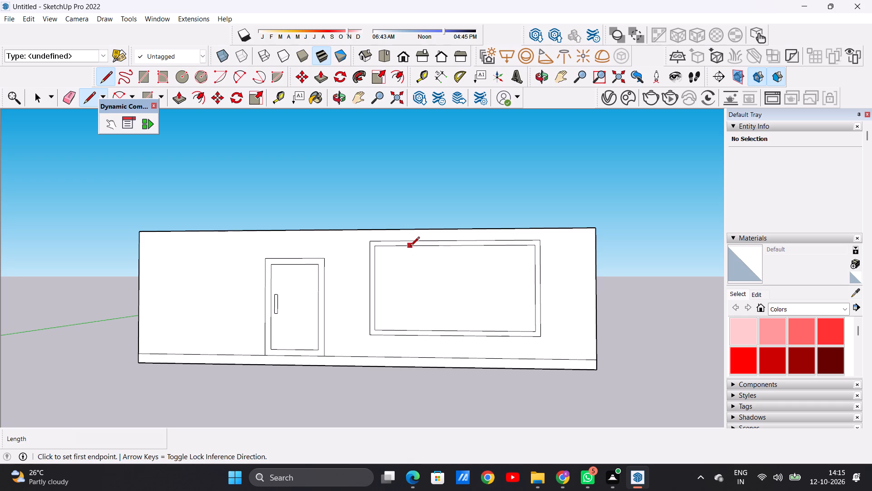
click(410, 247)
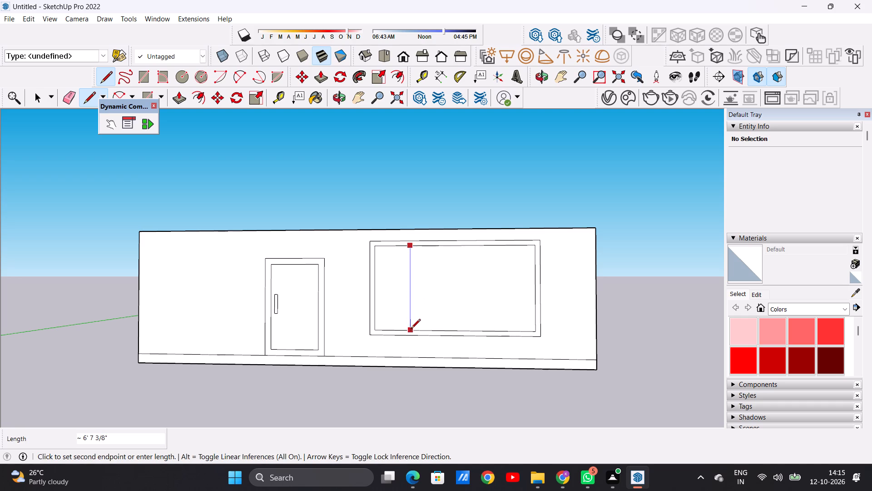
click(410, 331)
scroll(412, 247, up, 6)
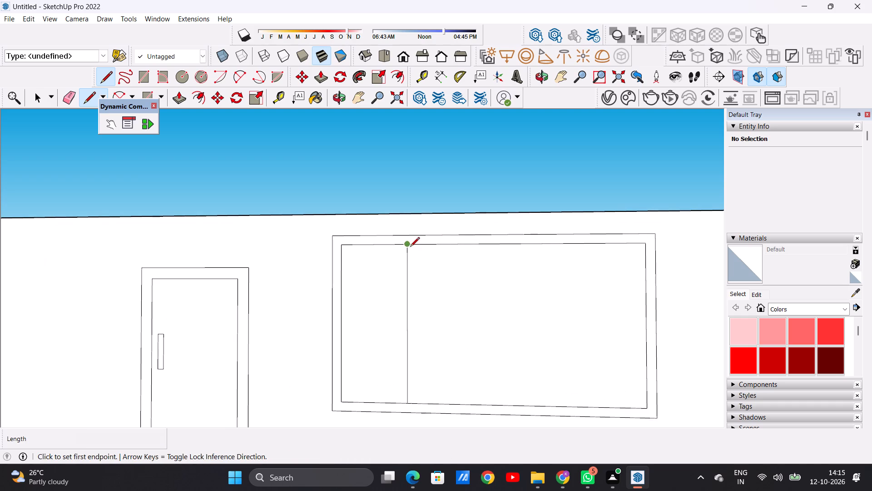
click(414, 244)
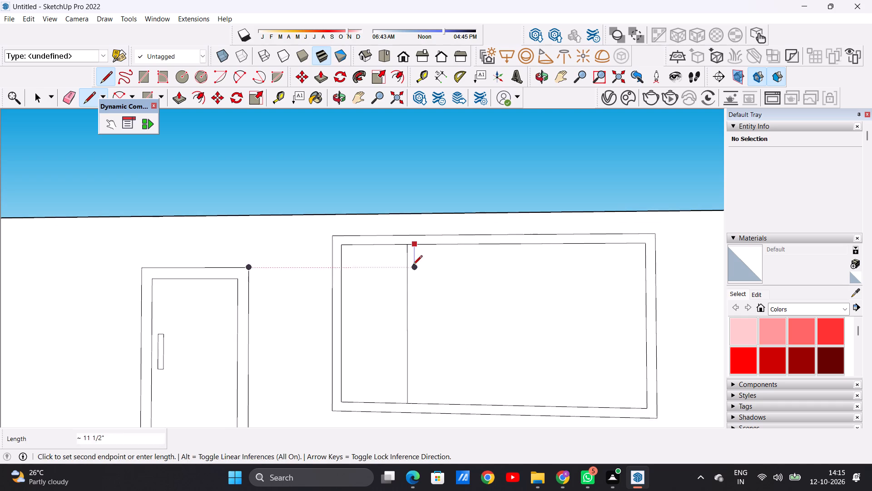
click(416, 400)
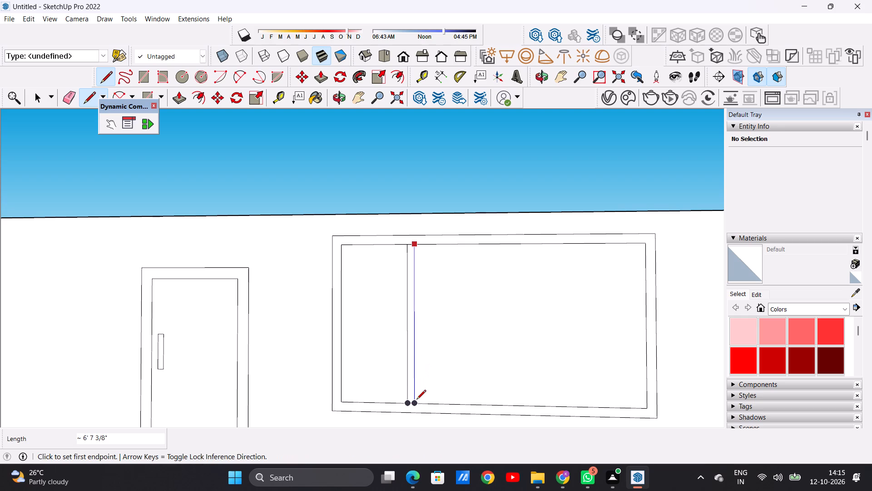
key(space)
Copy the mullion strip about 6' 6 3/16" along the window, away from the door.
scroll(390, 321, down, 6)
scroll(395, 354, up, 6)
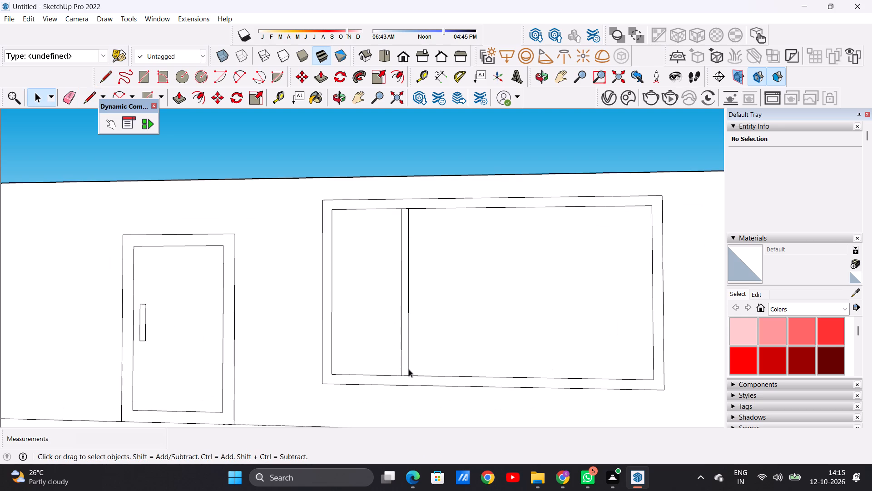
double_click(406, 371)
key(m)
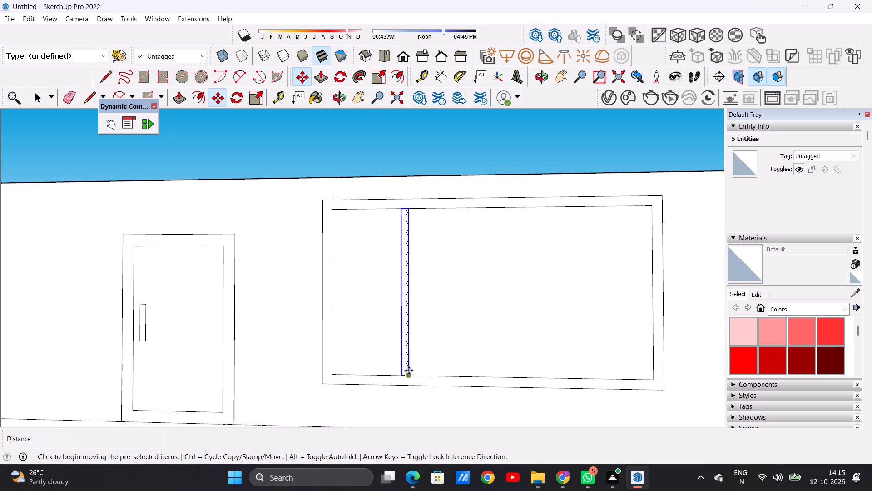
click(407, 377)
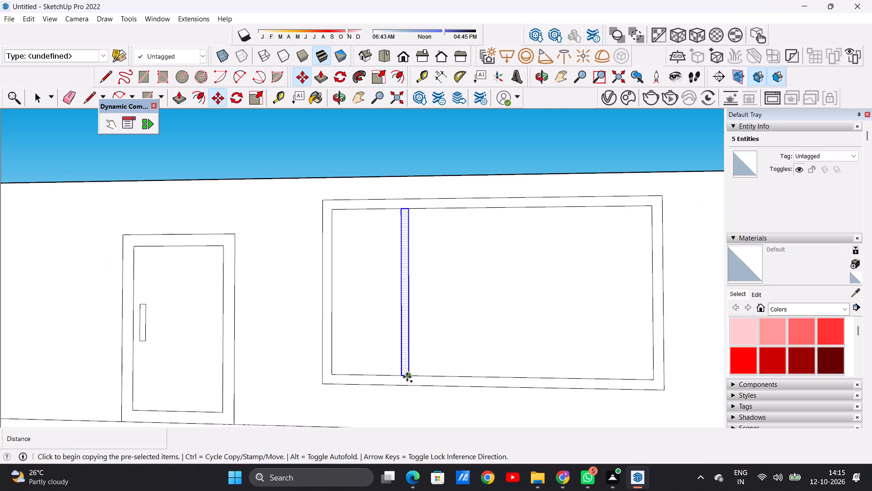
click(579, 379)
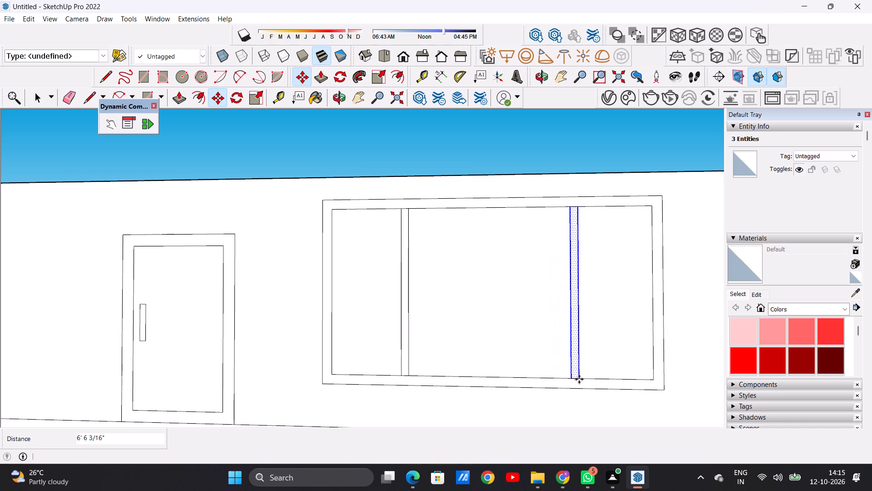
Copy the new mullion strip about 3' 1 3/4" back toward the door to place a middle mullion.
click(579, 379)
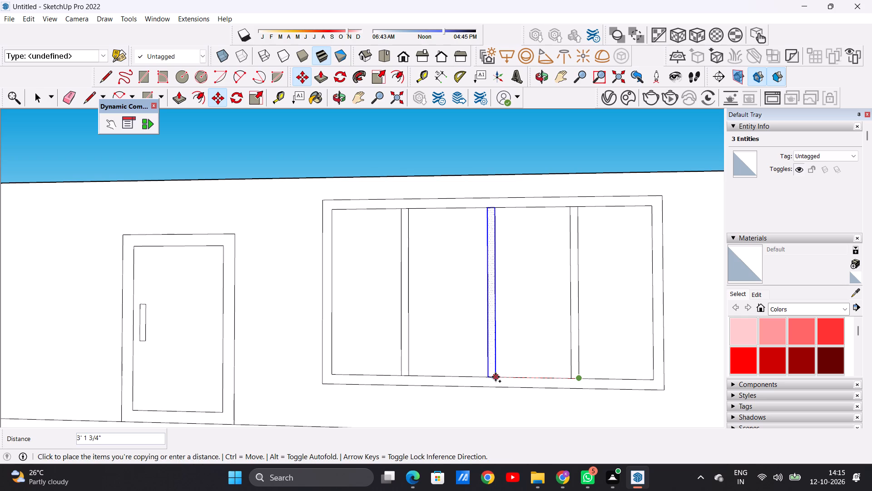
click(495, 377)
key(space)
click(454, 145)
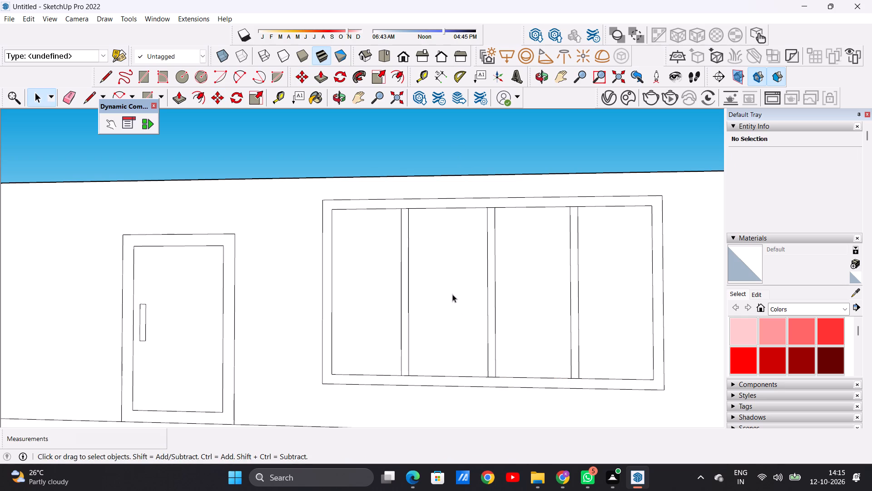
Draw two closely spaced horizontal lines, each about 12' 3 7/8" long, across the inner window panel above mid-height to form a crossbar.
scroll(332, 320, down, 7)
middle_drag(432, 317, 429, 301)
scroll(433, 280, up, 2)
middle_drag(432, 280, 434, 299)
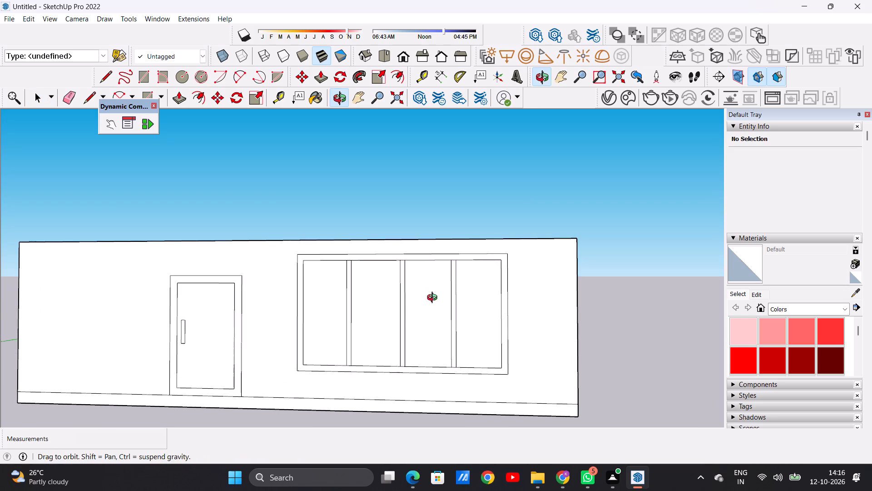
middle_drag(434, 299, 434, 294)
scroll(445, 315, up, 2)
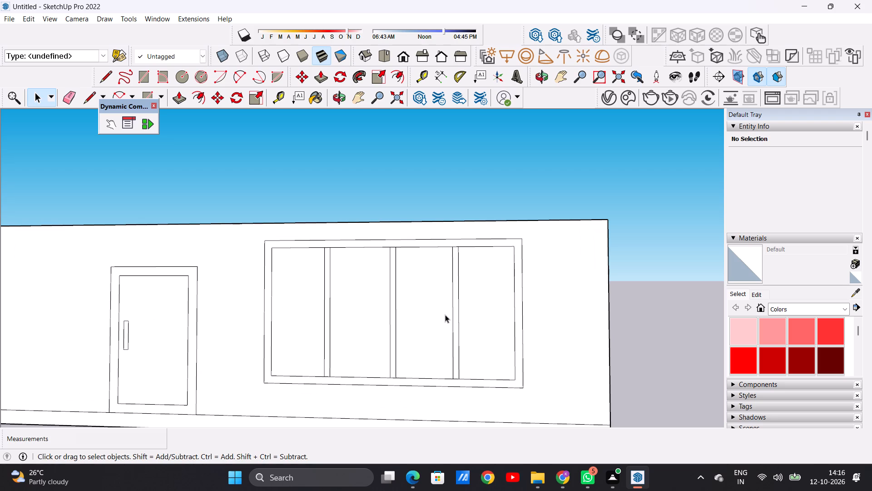
key(l)
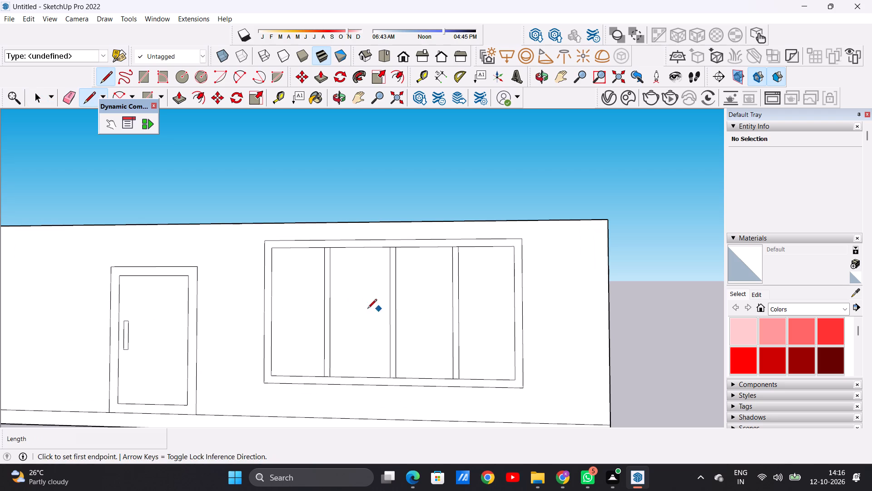
click(272, 293)
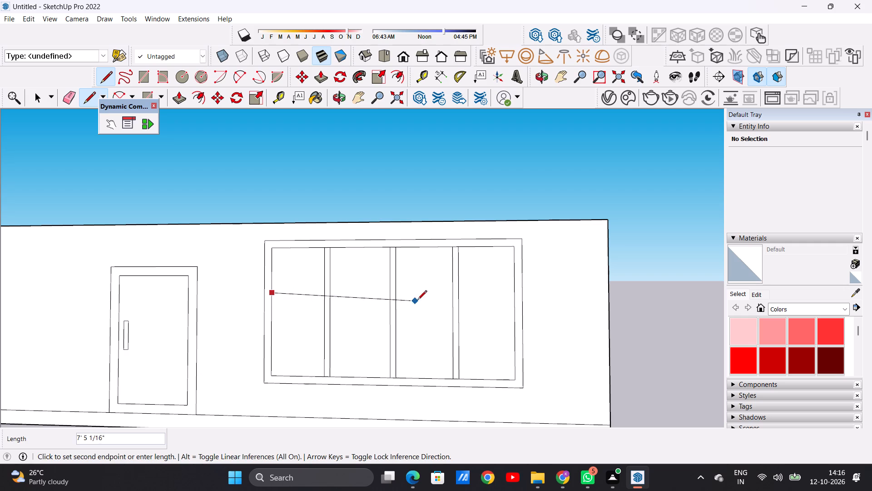
click(515, 293)
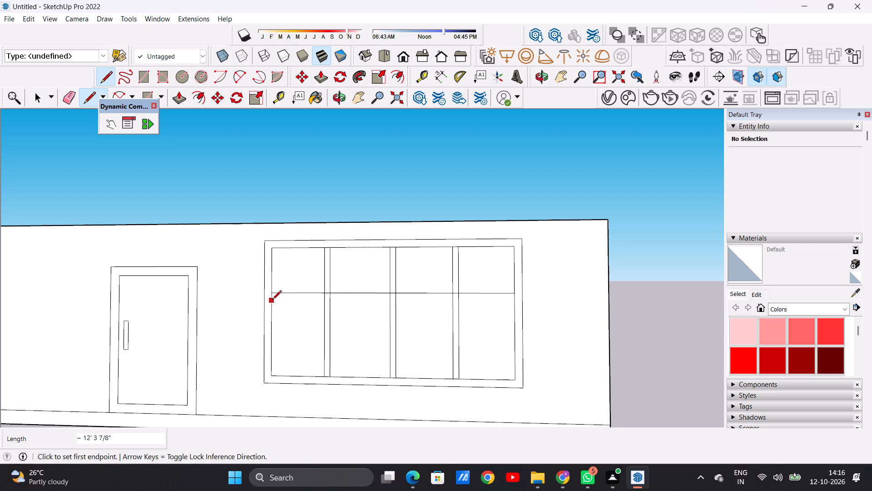
click(272, 301)
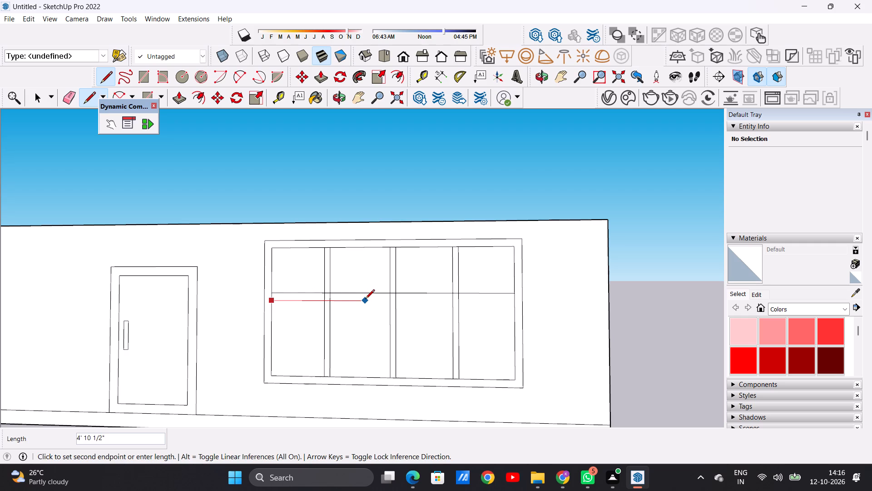
click(517, 303)
key(space)
Erase the four line segments where the crossbar intersects the mullion nearest the door.
scroll(341, 303, down, 3)
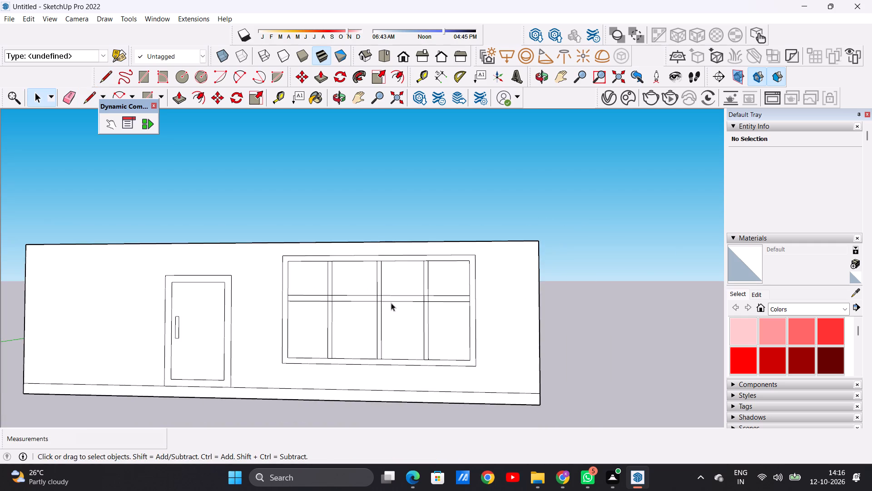
scroll(401, 301, up, 6)
scroll(328, 308, down, 6)
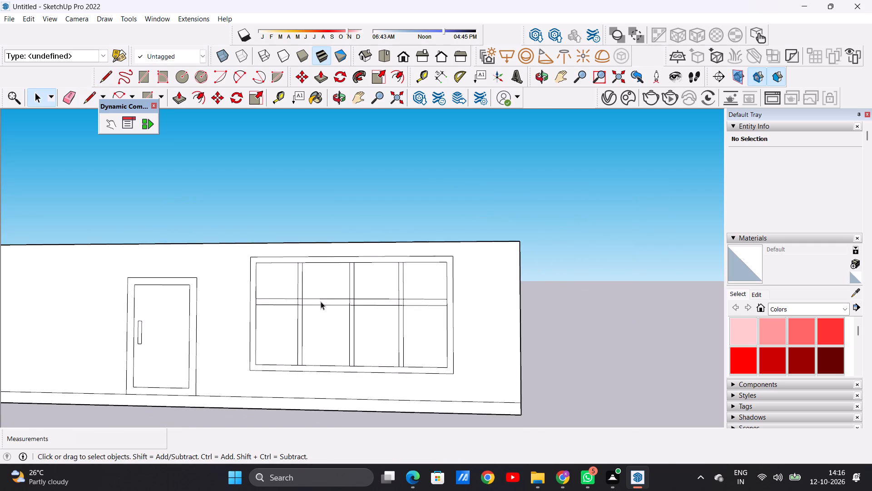
scroll(306, 301, up, 13)
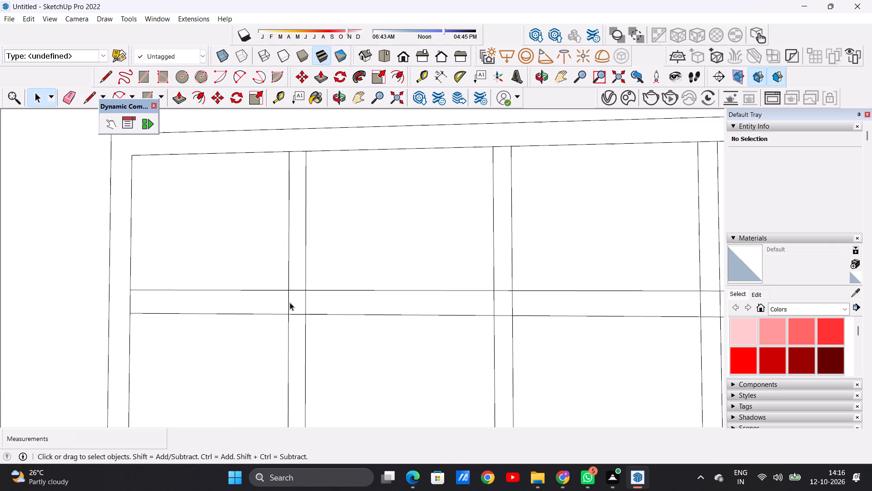
key(r)
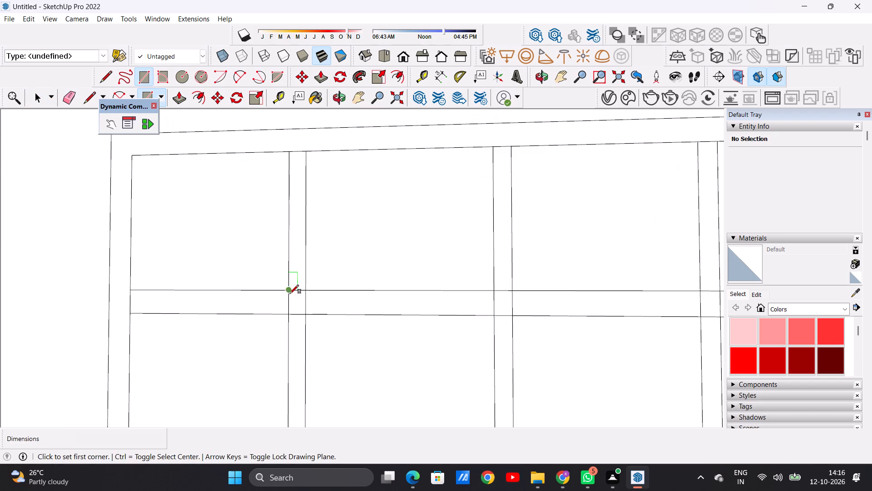
scroll(299, 292, up, 5)
key(space)
text(E)
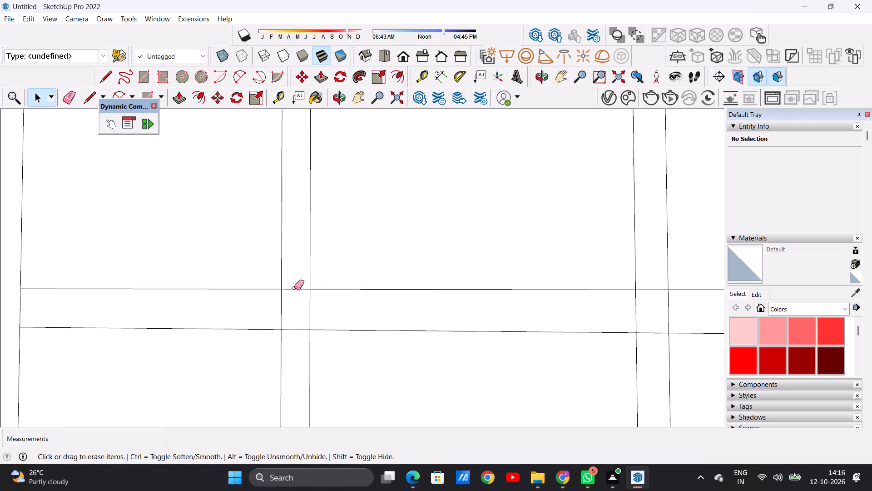
drag(291, 283, 294, 295)
drag(273, 306, 311, 306)
drag(297, 321, 300, 339)
Erase the four line segments where the crossbar intersects the middle mullion.
scroll(292, 301, down, 6)
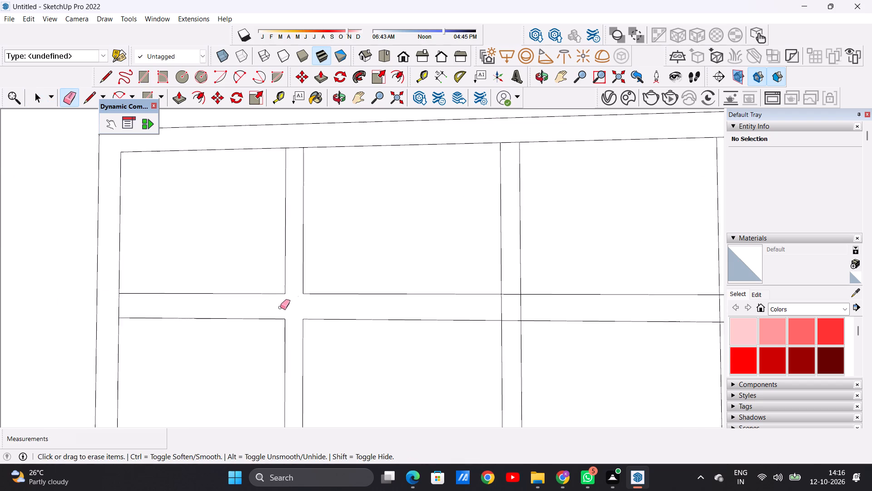
scroll(280, 307, down, 11)
scroll(355, 315, up, 7)
scroll(371, 312, down, 1)
scroll(371, 312, up, 9)
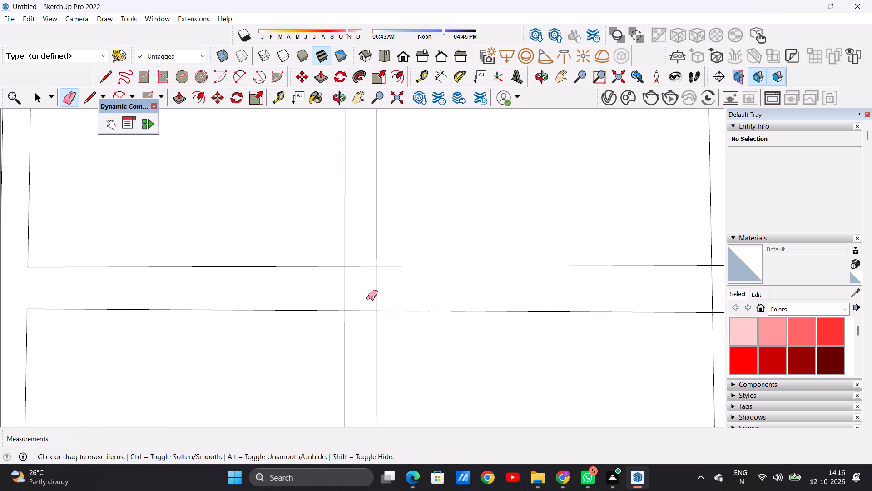
drag(358, 261, 358, 275)
drag(333, 285, 346, 286)
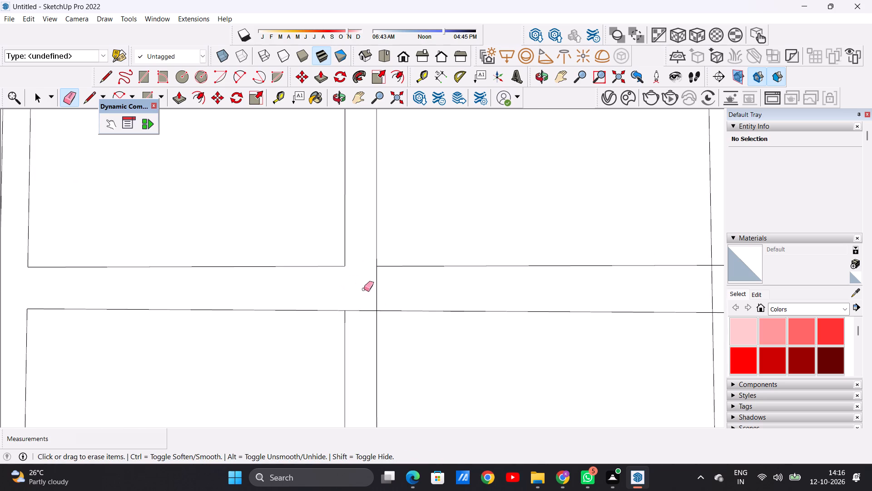
drag(364, 289, 390, 288)
drag(356, 300, 362, 324)
scroll(347, 301, down, 11)
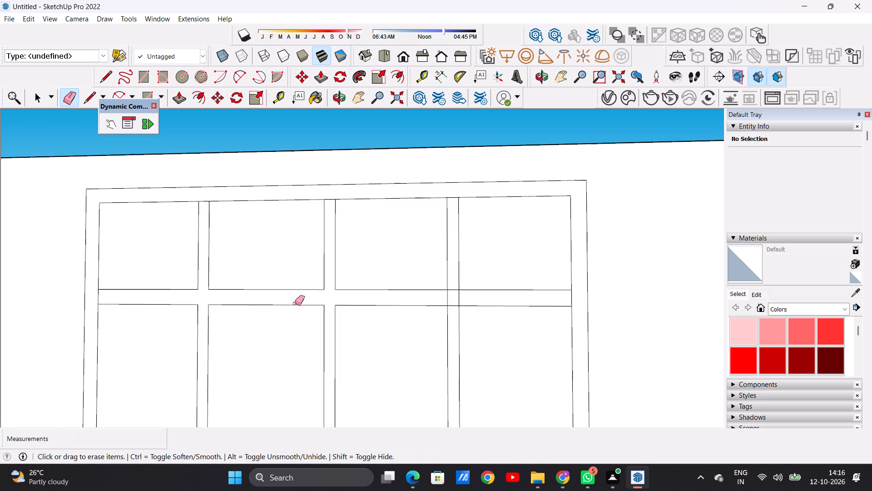
Erase the four line segments where the crossbar intersects the mullion farthest from the door.
scroll(295, 303, down, 4)
scroll(410, 304, up, 9)
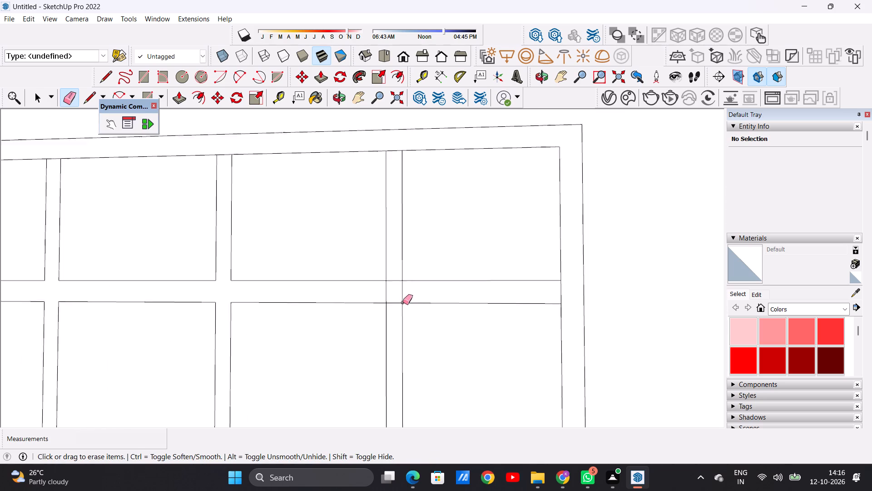
scroll(403, 302, up, 4)
drag(385, 256, 386, 275)
drag(361, 279, 407, 278)
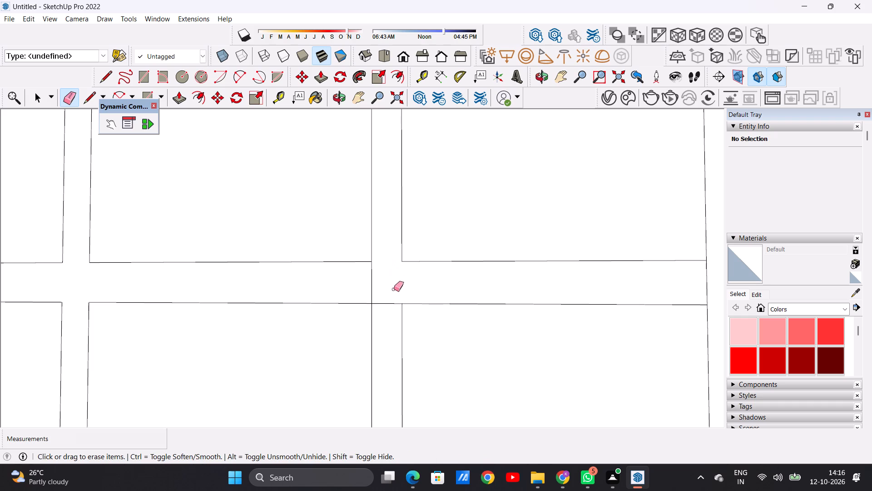
drag(391, 291, 390, 313)
drag(387, 289, 368, 285)
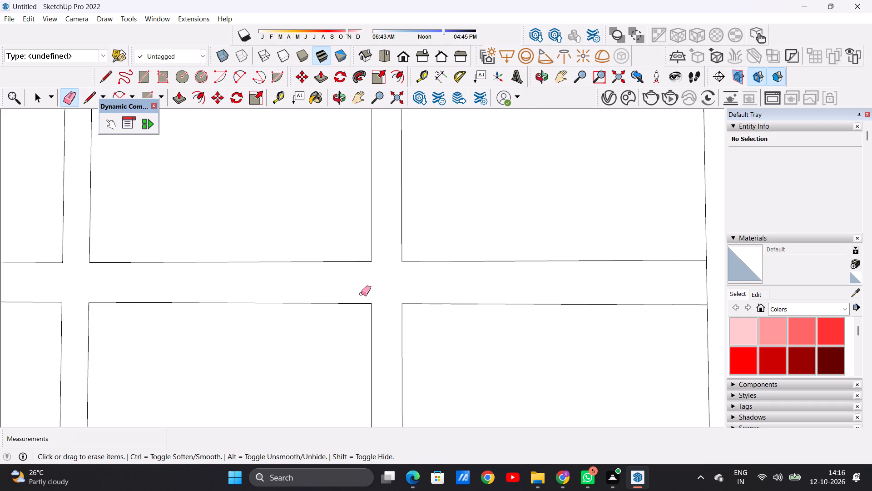
key(space)
Examine the building shell from the front, side and above, checking the door and mullioned window on the front wall.
scroll(367, 307, down, 20)
scroll(367, 307, down, 2)
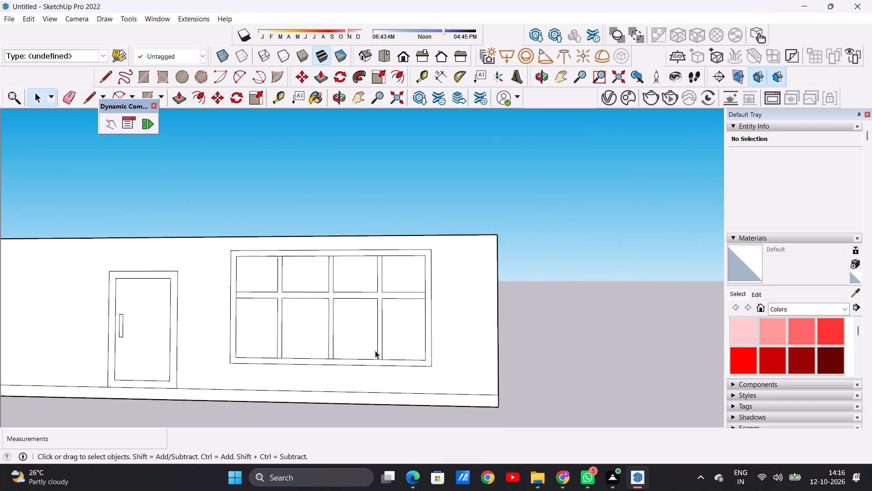
scroll(375, 351, up, 5)
scroll(378, 359, down, 7)
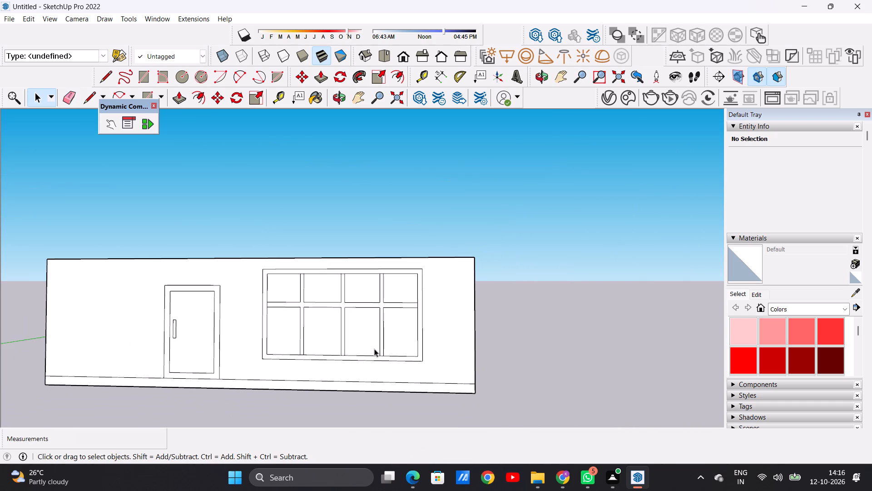
middle_drag(432, 302, 172, 376)
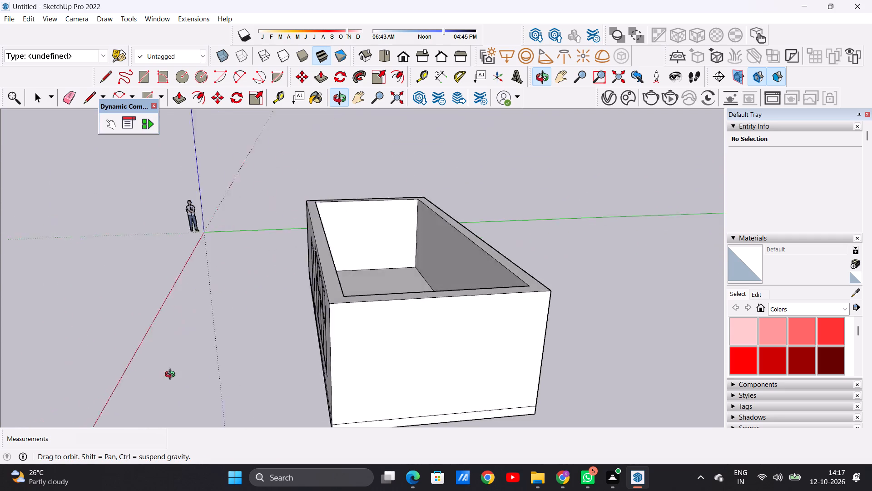
middle_drag(172, 376, 461, 294)
scroll(386, 369, down, 12)
scroll(370, 332, up, 7)
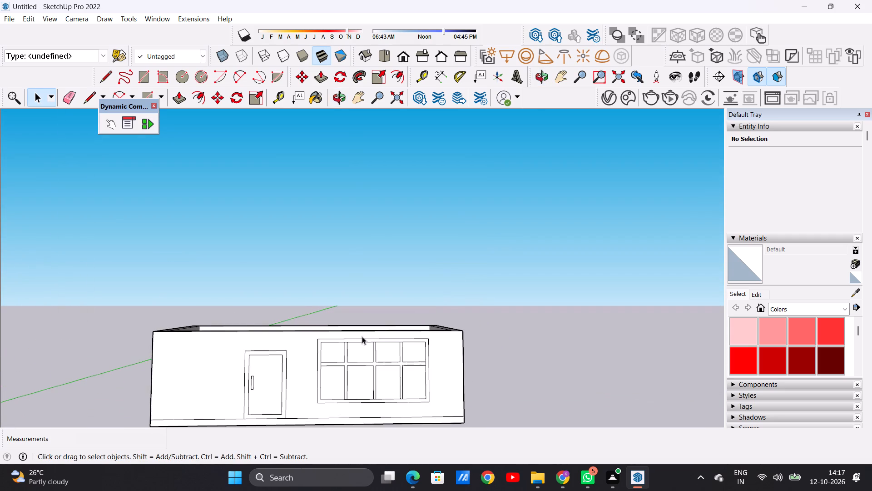
middle_drag(350, 334, 342, 361)
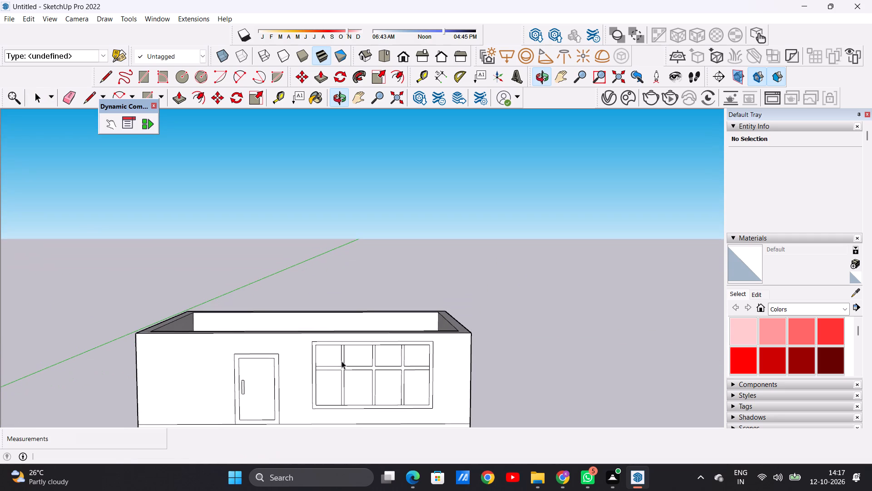
scroll(369, 344, down, 6)
middle_drag(307, 370, 305, 349)
scroll(304, 361, up, 6)
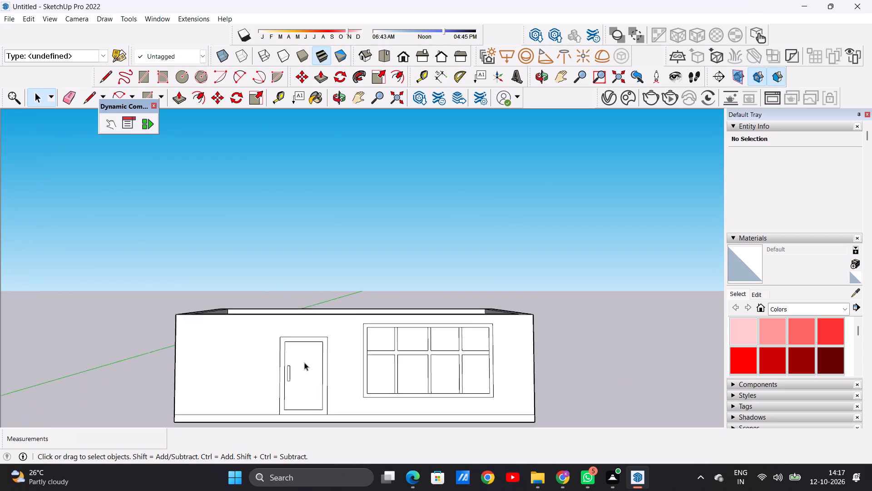
scroll(304, 362, up, 1)
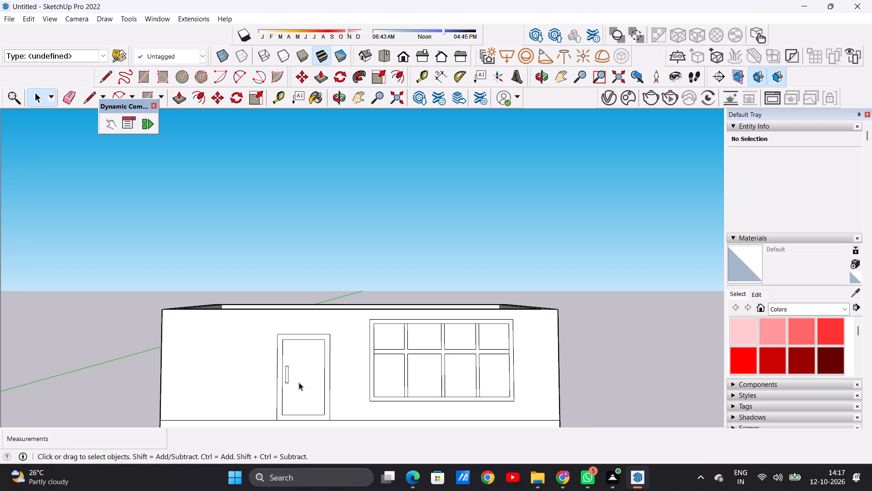
scroll(301, 382, up, 6)
scroll(299, 355, down, 2)
scroll(299, 355, up, 1)
scroll(299, 355, down, 11)
scroll(321, 398, up, 4)
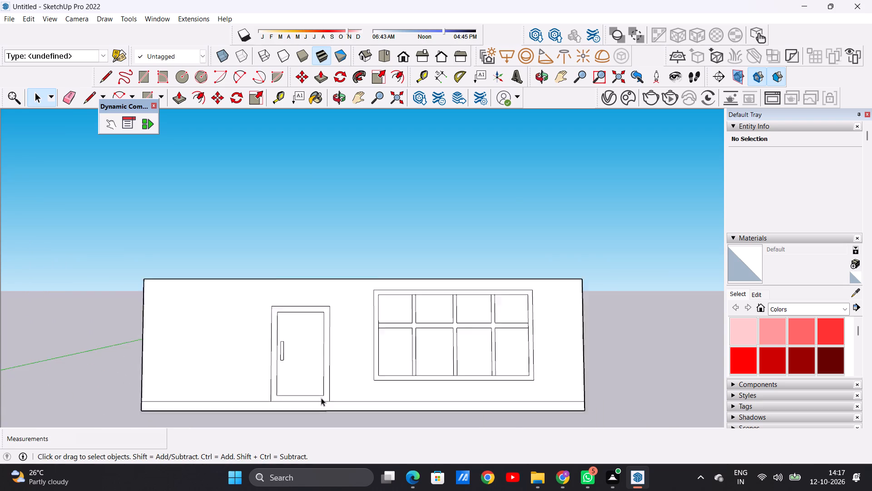
Draw a horizontal rectangle about 2' 4 7/8" by 5 3/4" on the door panel beside the handle.
scroll(321, 398, up, 8)
scroll(302, 296, up, 1)
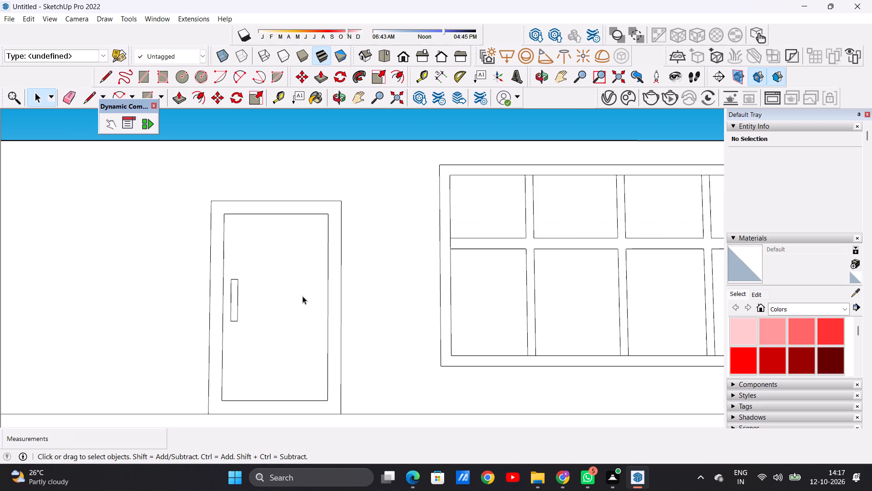
key(r)
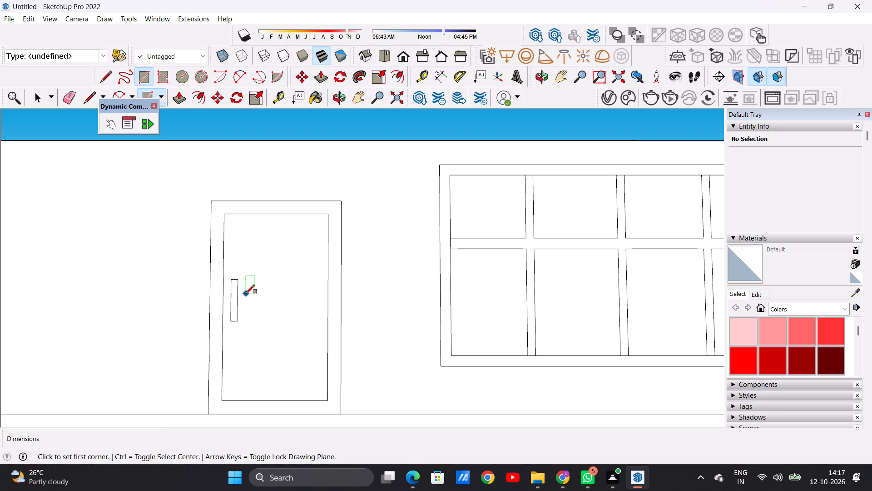
click(246, 294)
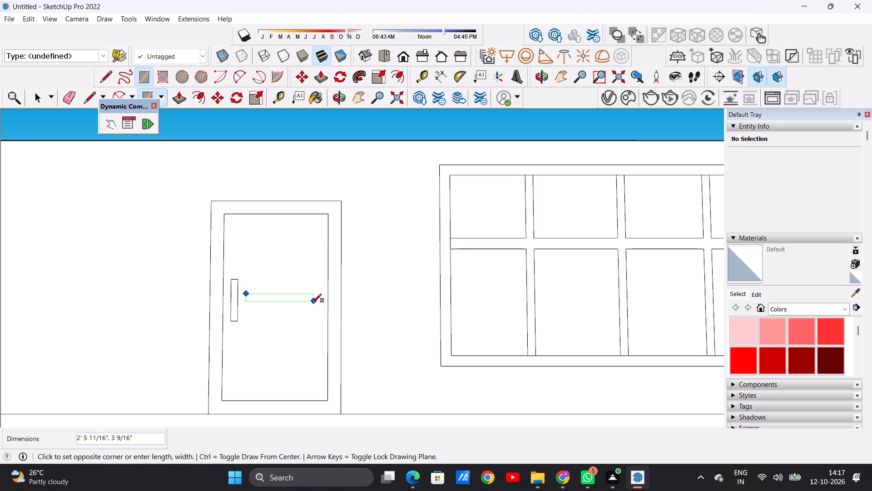
click(312, 307)
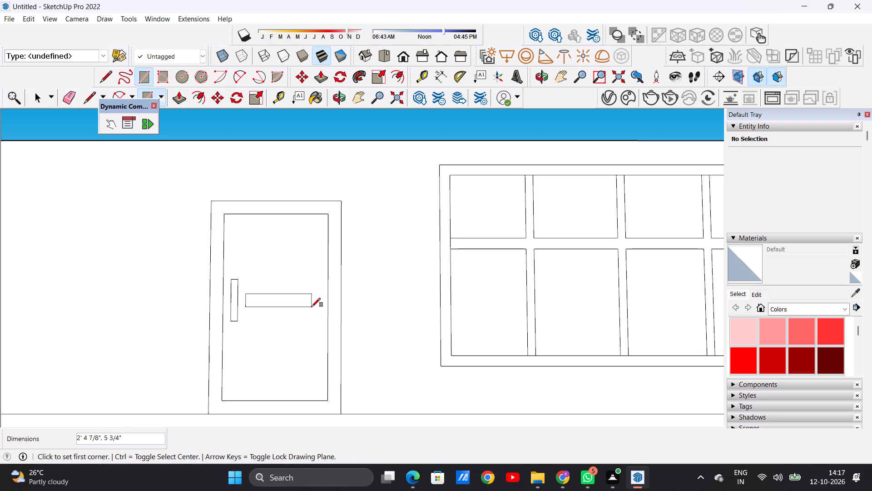
key(space)
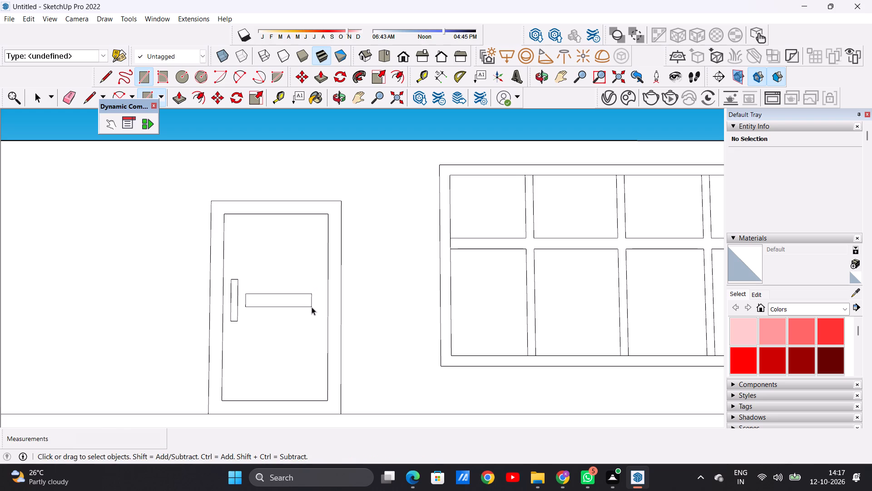
Copy the door's horizontal strip, face and edges, about 9 7/8" straight down.
double_click(300, 303)
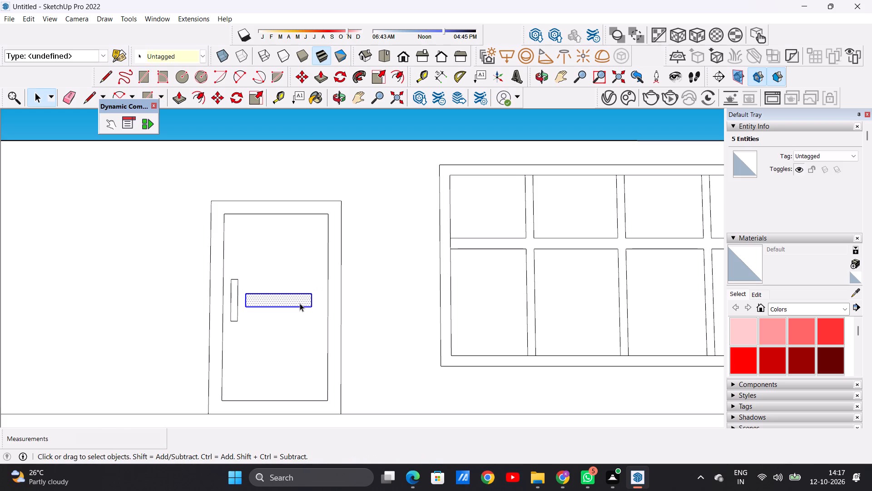
key(m)
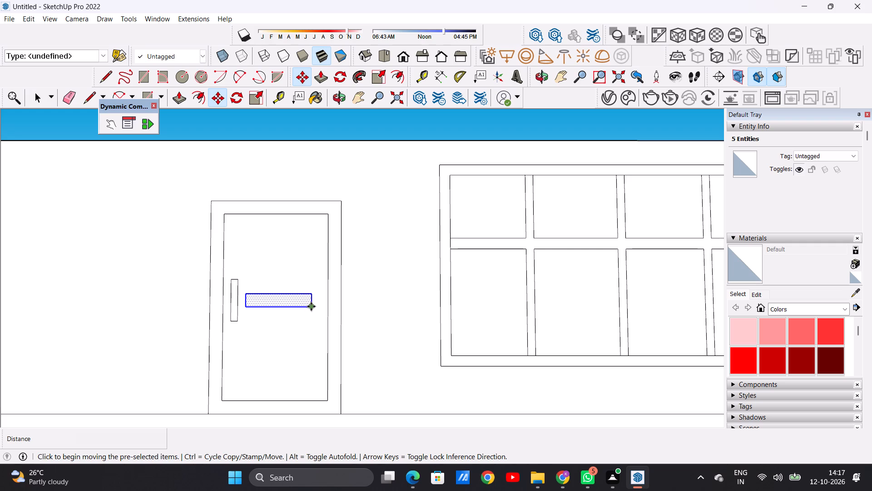
click(311, 306)
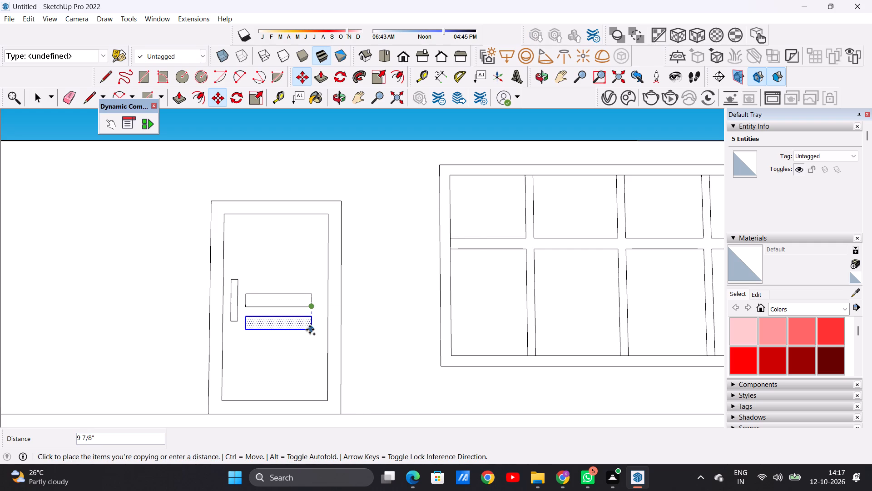
click(310, 330)
click(310, 330)
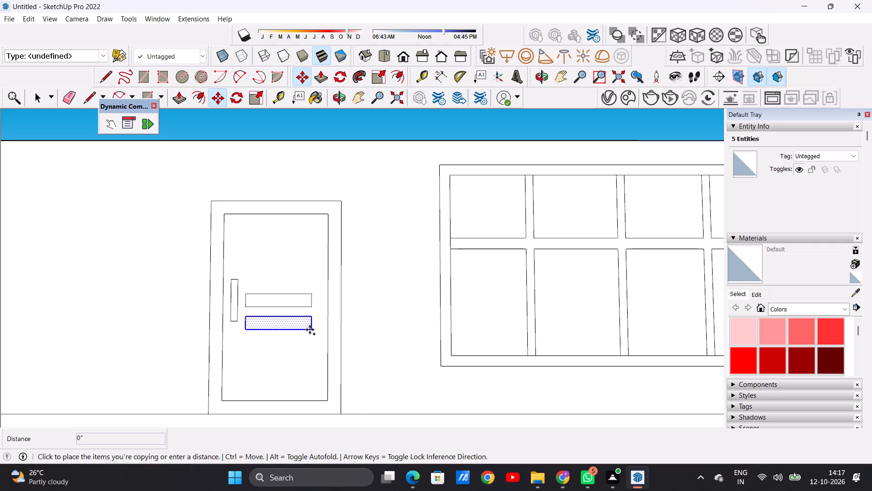
click(310, 330)
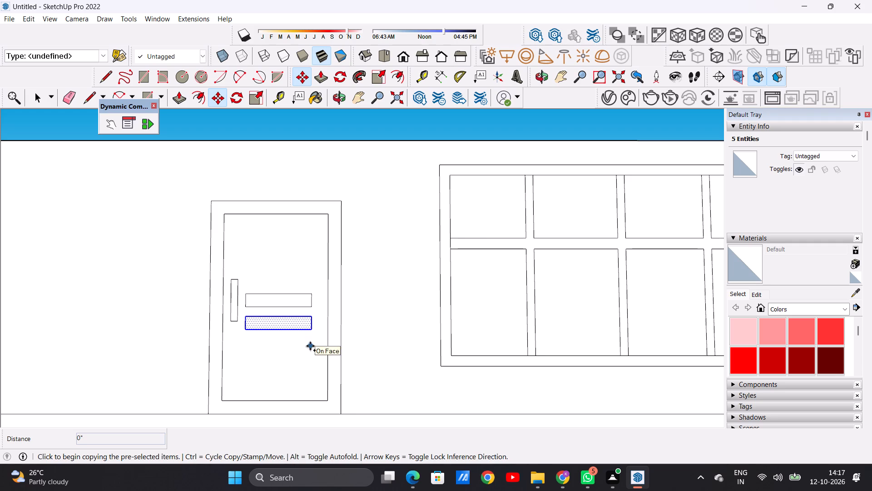
key(space)
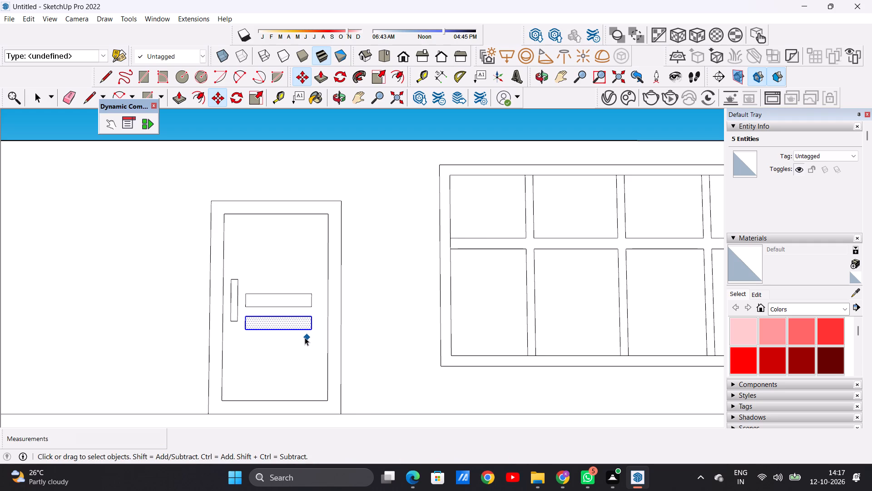
Copy the lower strip straight down again at similar spacing to make a third strip on the door.
key(m)
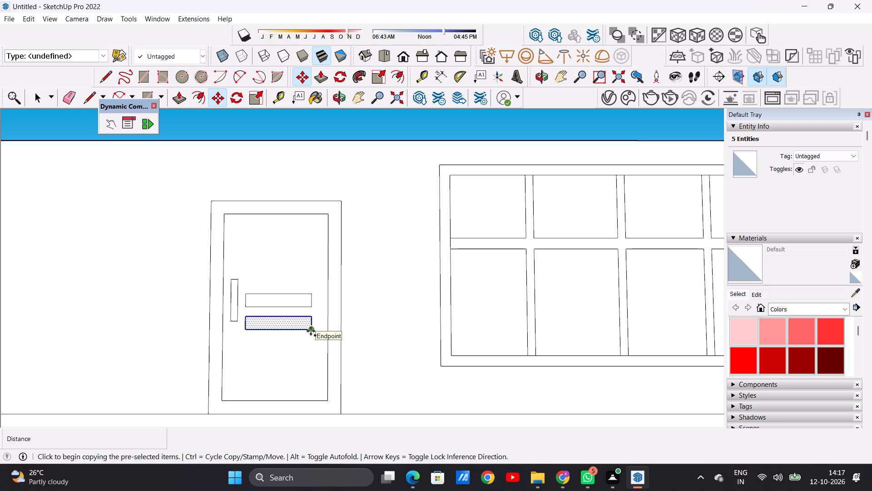
click(311, 331)
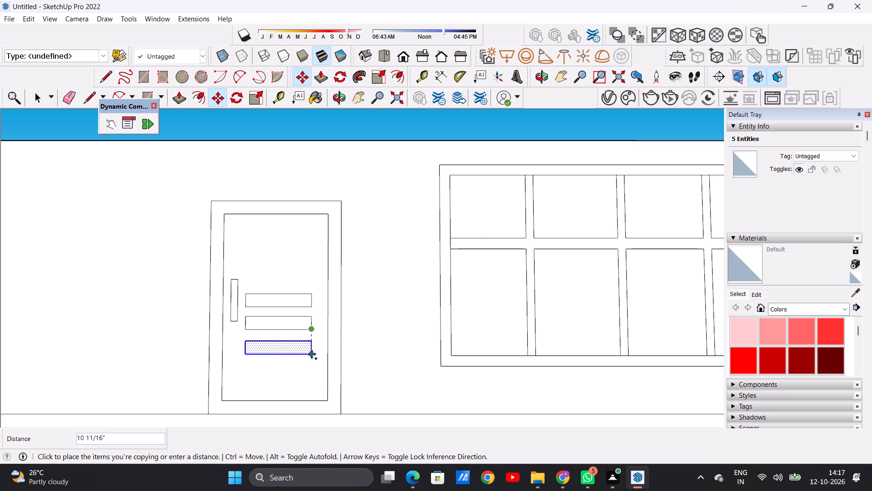
click(312, 352)
key(space)
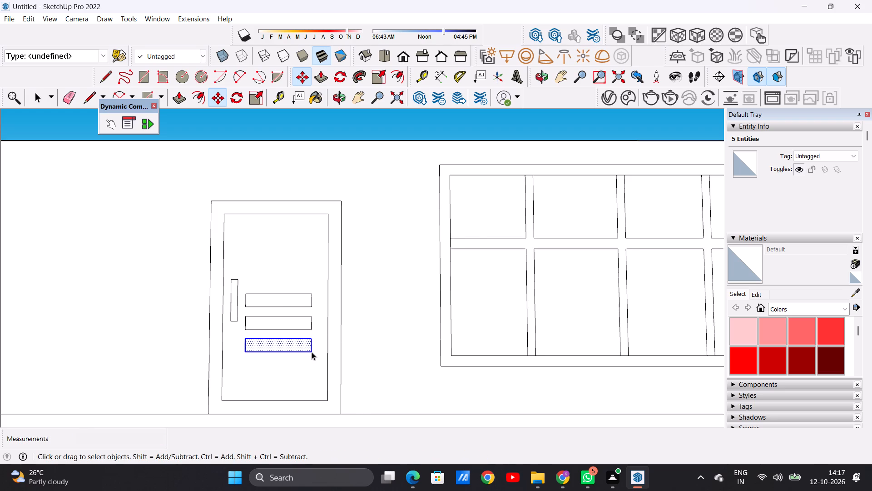
click(229, 126)
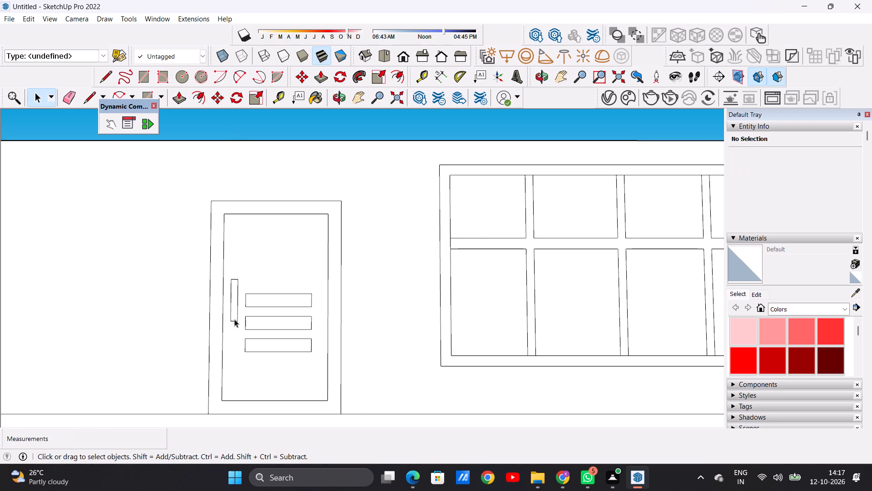
Draw lines extending the middle door strip about 2 1/8" past its handle-side end.
scroll(240, 327, up, 4)
key(l)
scroll(257, 312, up, 3)
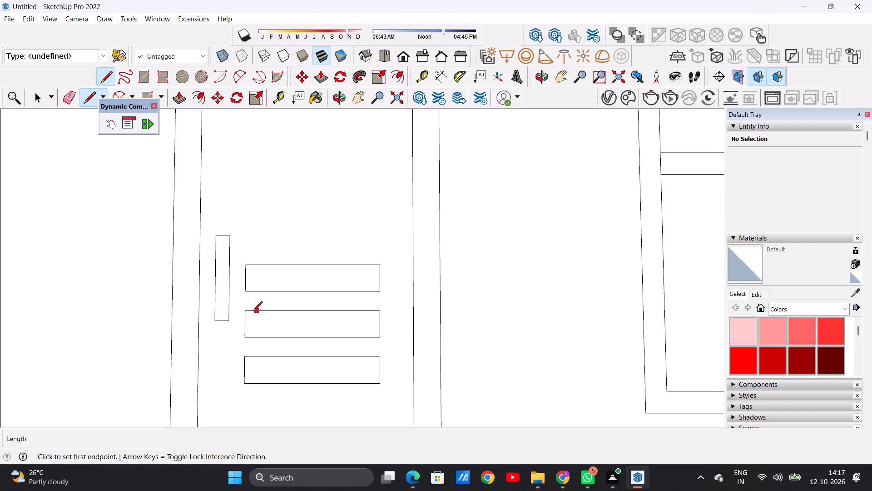
click(249, 311)
click(235, 311)
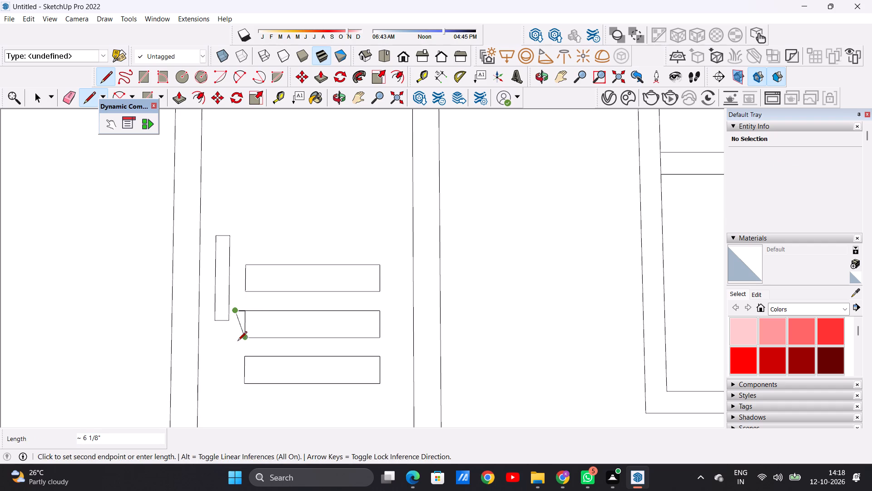
click(236, 342)
click(243, 337)
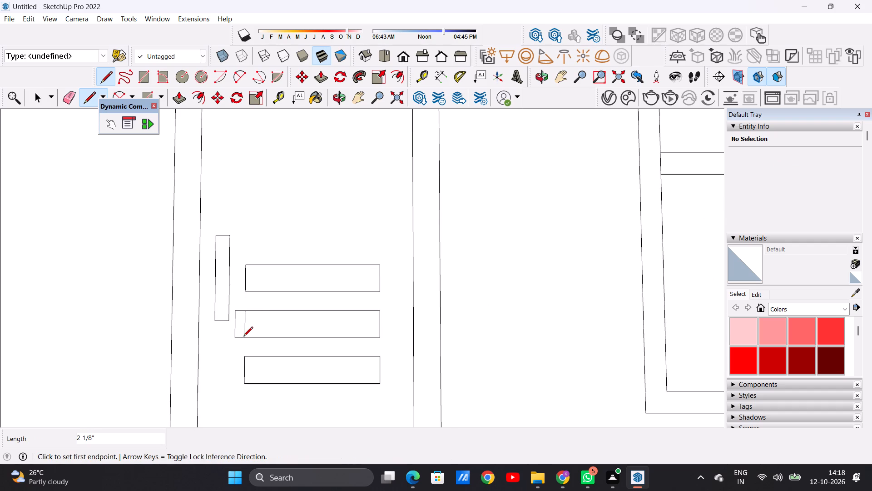
Draw lines extending the lowest door strip about 5 5/16" past its handle-side end.
click(247, 357)
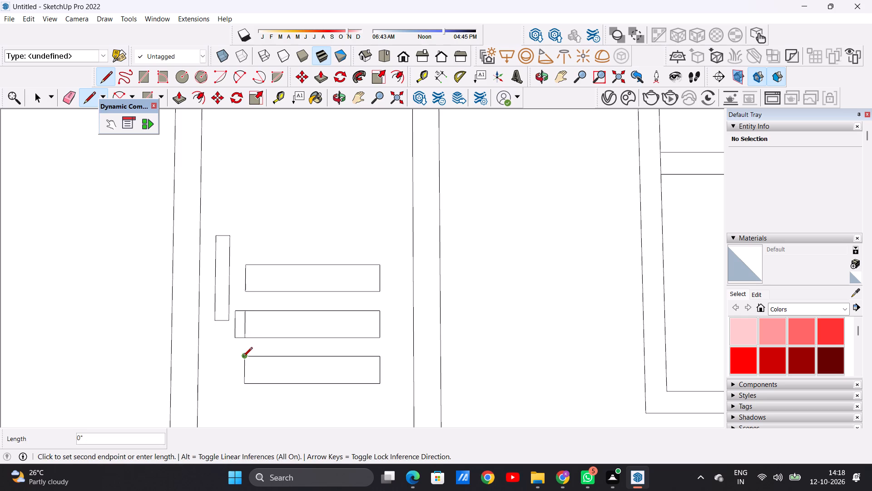
click(220, 355)
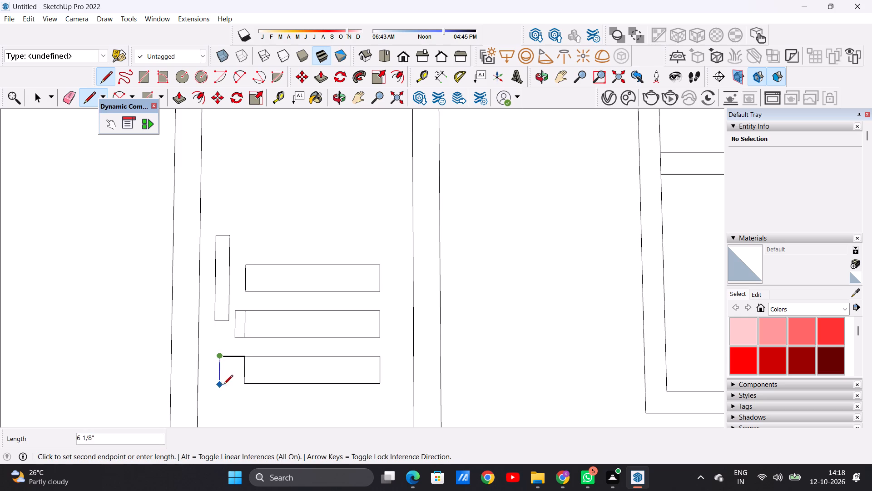
click(221, 383)
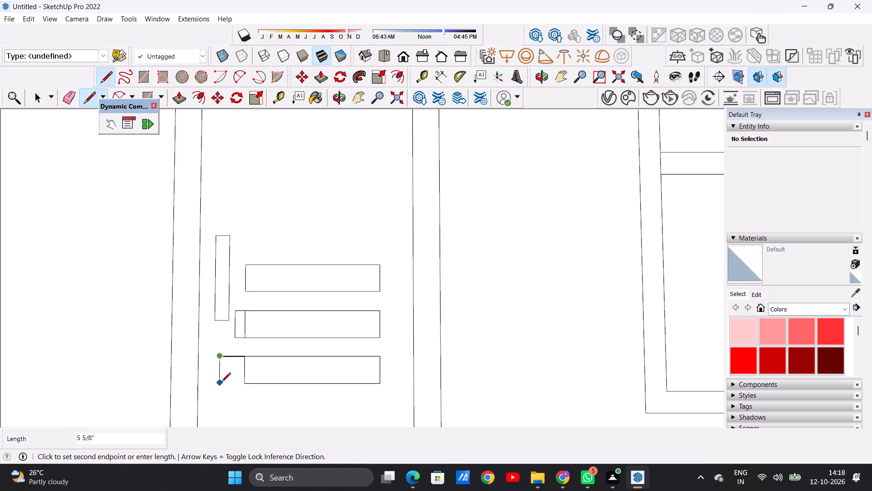
click(243, 386)
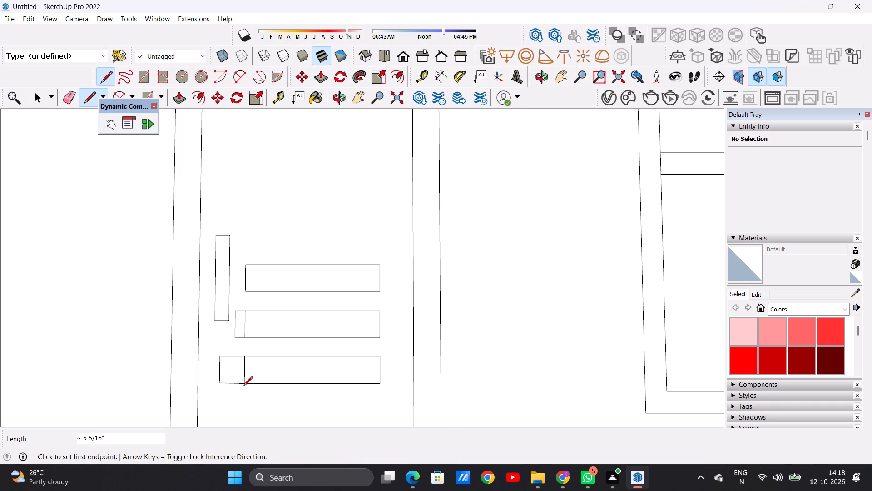
Erase the old end edges inside the lowest and middle door strips to merge each with its extension.
key(space)
key(e)
scroll(247, 372, up, 2)
drag(242, 366, 250, 366)
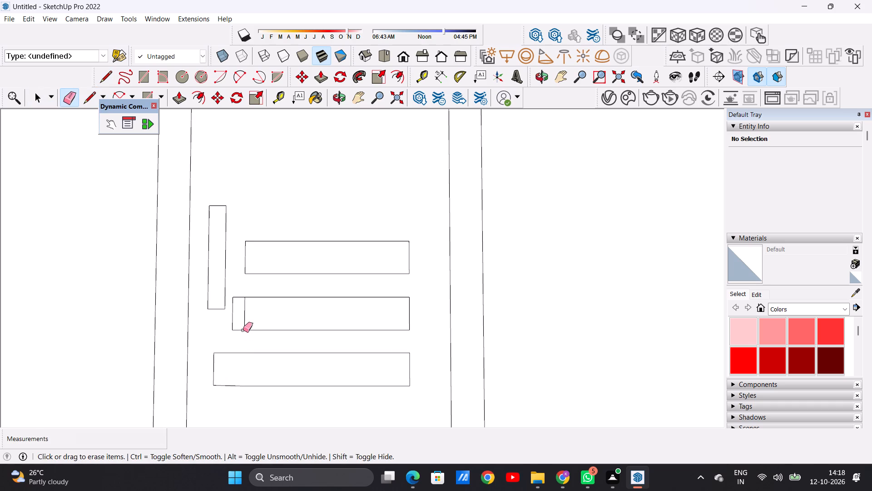
drag(250, 318, 243, 316)
key(space)
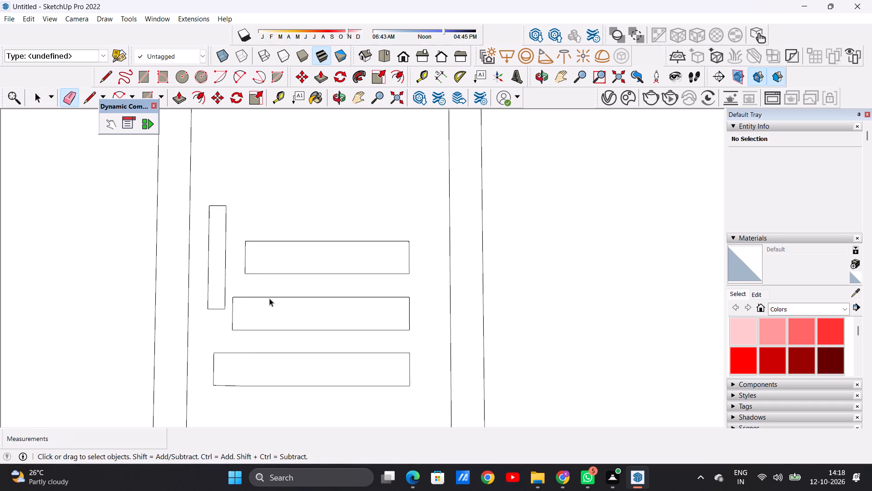
Inspect the building shell from the front and above, checking the door, window and open wall top.
scroll(269, 298, down, 20)
scroll(269, 298, down, 3)
scroll(291, 306, up, 9)
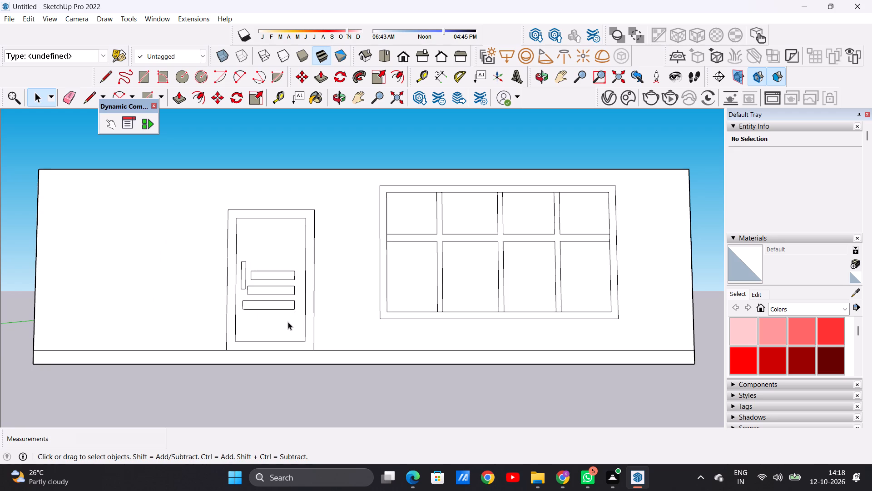
scroll(285, 326, down, 9)
middle_drag(312, 336, 311, 378)
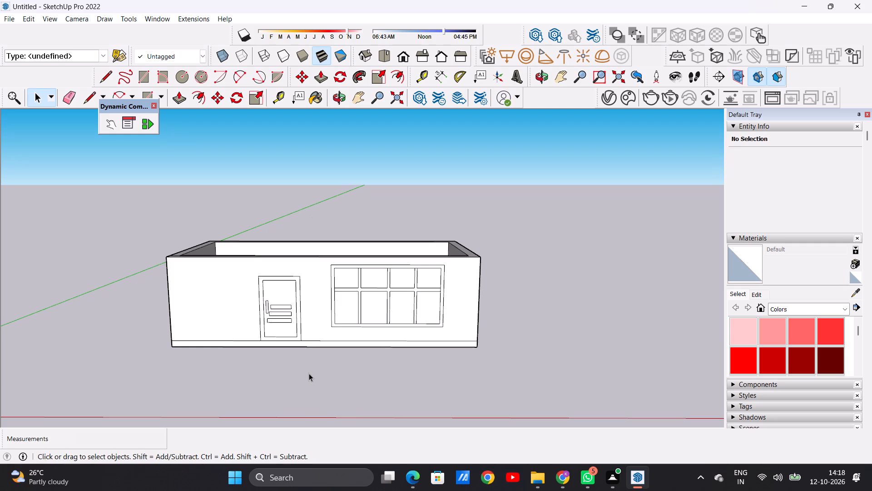
middle_drag(345, 342, 366, 305)
scroll(296, 344, down, 5)
middle_drag(329, 324, 307, 366)
middle_drag(316, 301, 305, 361)
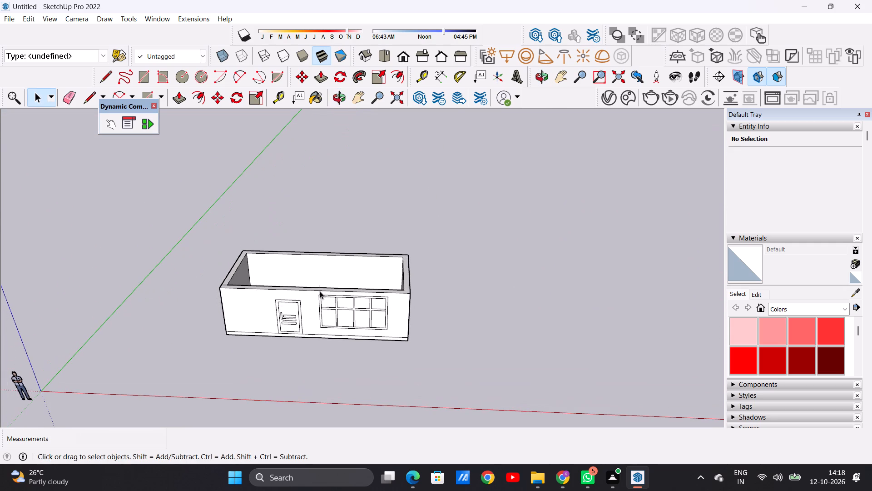
scroll(319, 282, up, 6)
middle_drag(320, 276, 324, 341)
scroll(416, 282, down, 9)
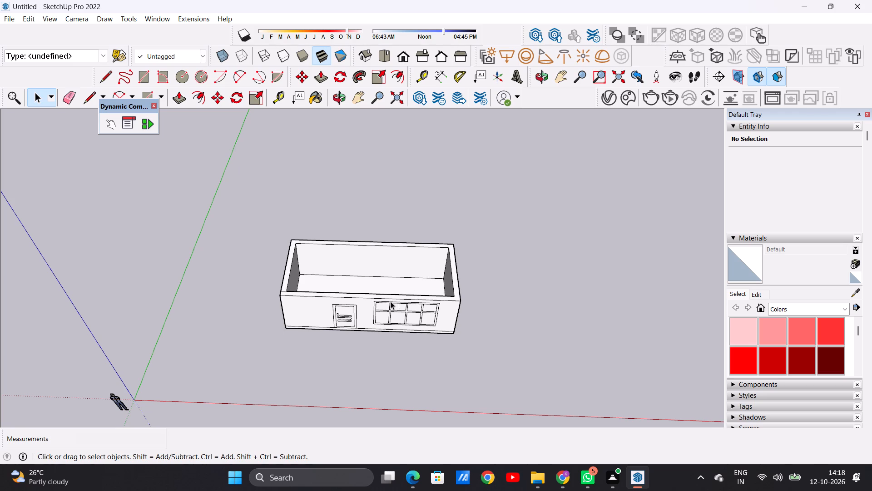
middle_drag(367, 354, 366, 338)
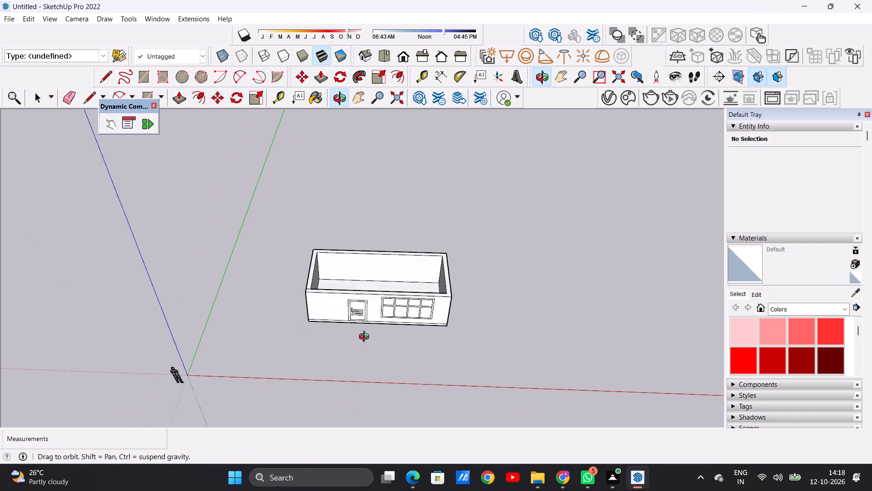
middle_drag(366, 338, 375, 256)
scroll(351, 331, up, 1)
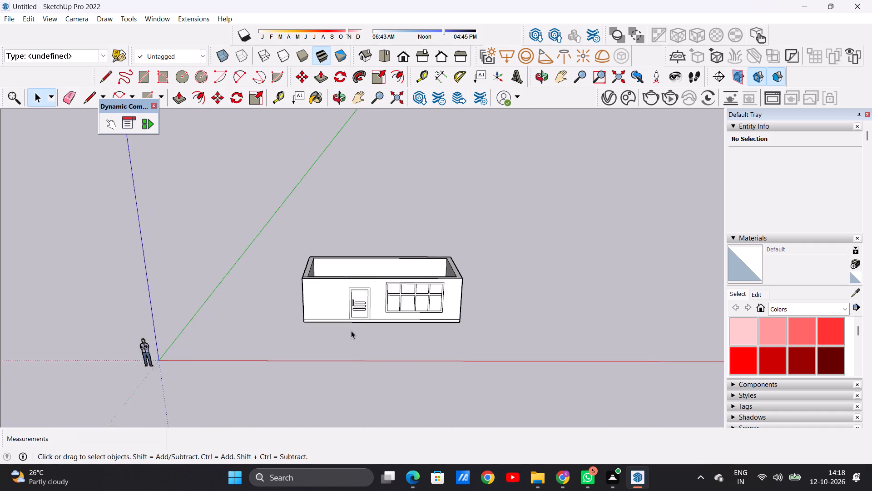
scroll(351, 331, up, 1)
scroll(351, 331, down, 1)
scroll(351, 331, up, 2)
middle_drag(348, 328, 335, 348)
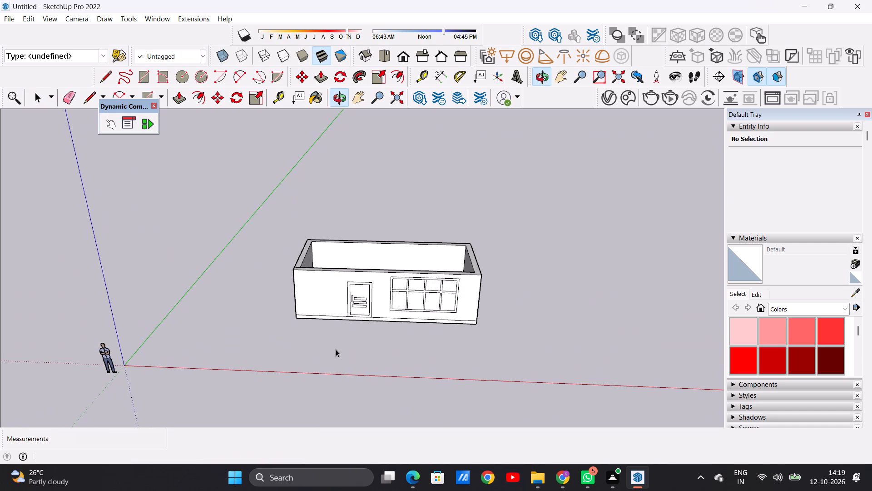
scroll(324, 343, down, 4)
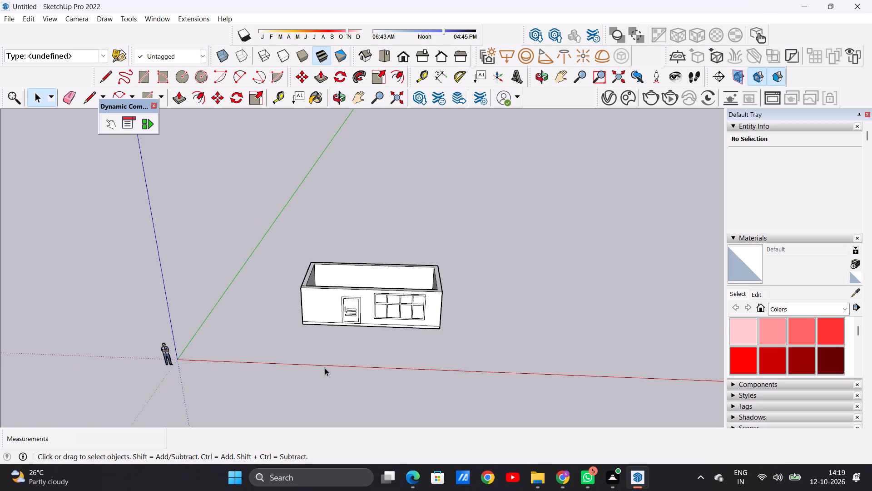
scroll(362, 299, up, 12)
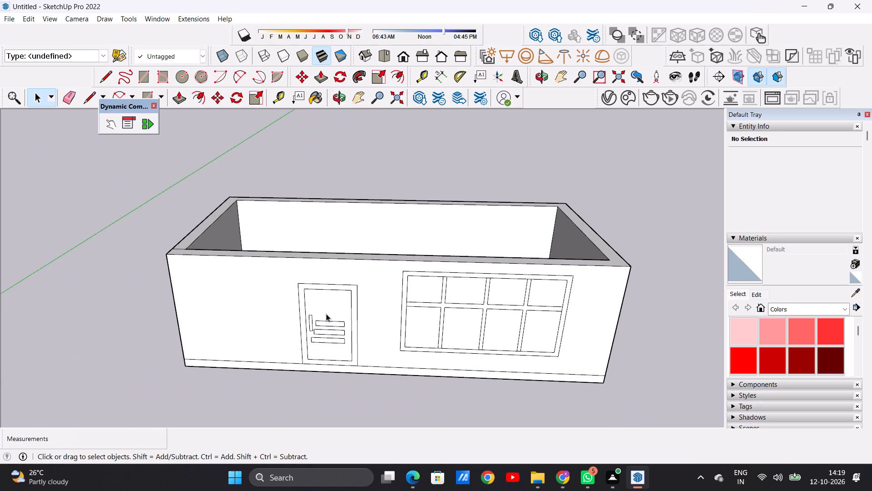
Copy the interior floor face from its back corner up to the matching inner corner at the wall tops to close the roof.
middle_drag(319, 306, 314, 373)
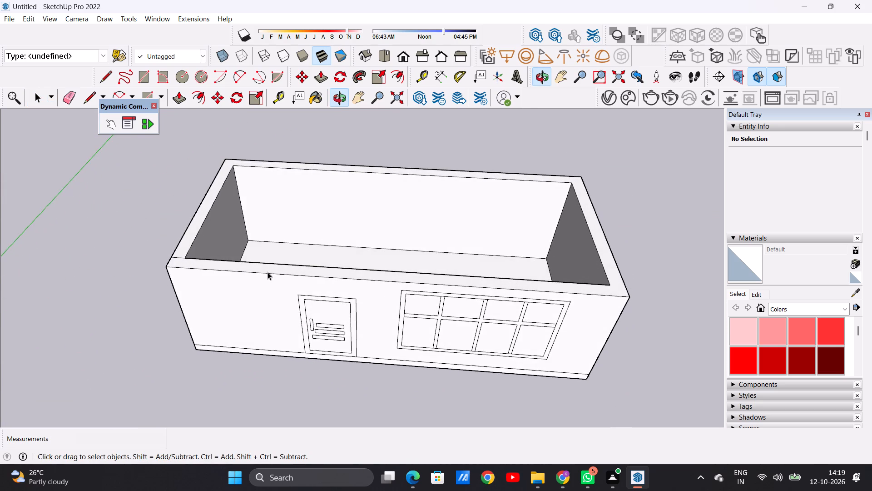
scroll(268, 272, down, 3)
middle_drag(343, 271, 342, 343)
scroll(334, 261, down, 5)
middle_drag(343, 253, 342, 301)
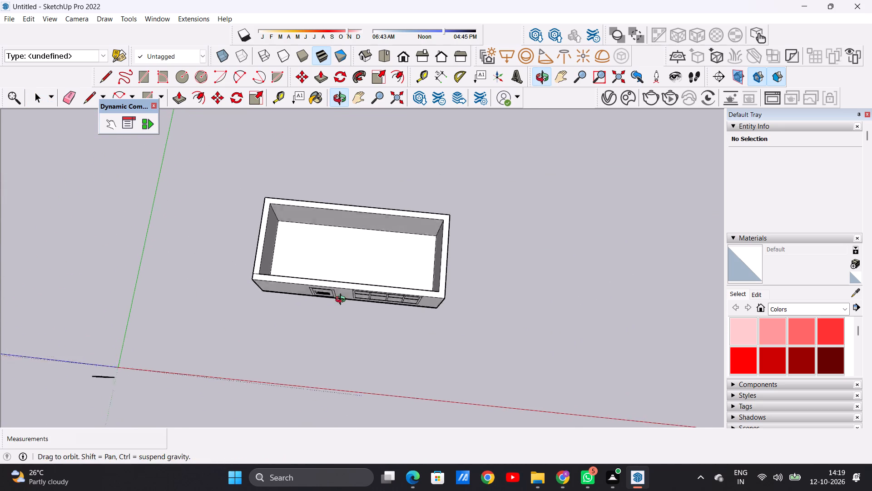
middle_drag(342, 301, 340, 307)
scroll(394, 258, up, 6)
double_click(353, 275)
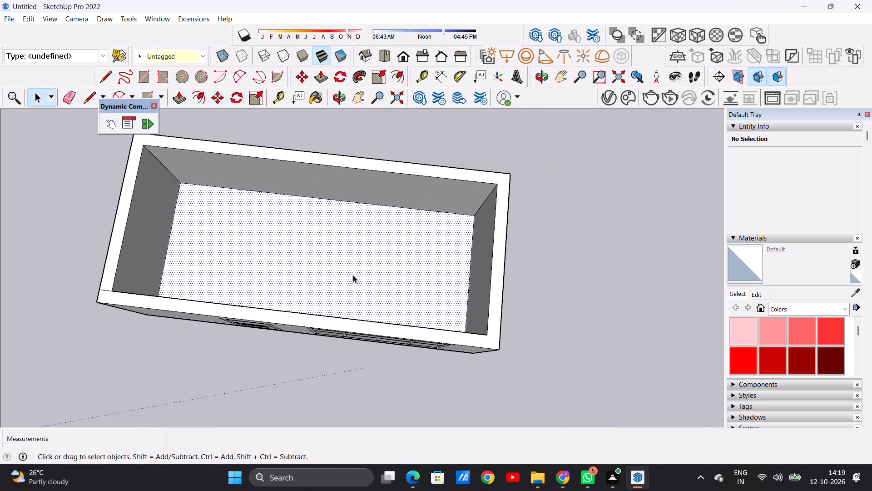
key(m)
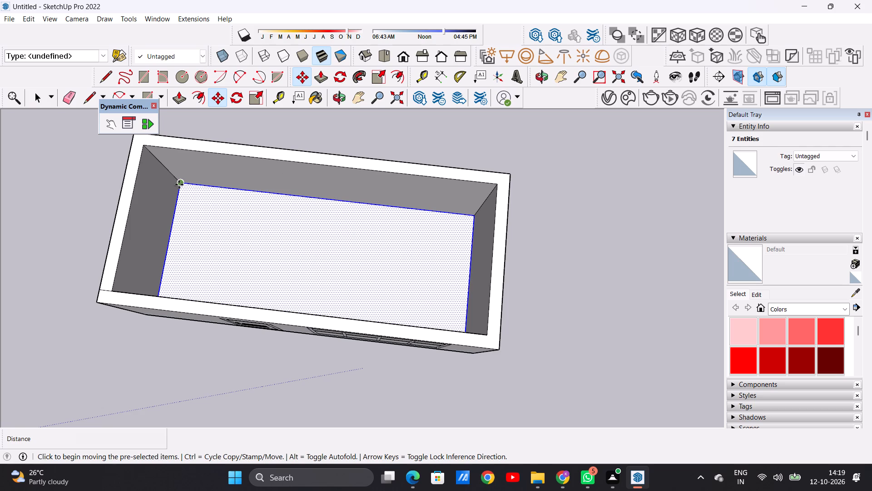
click(179, 185)
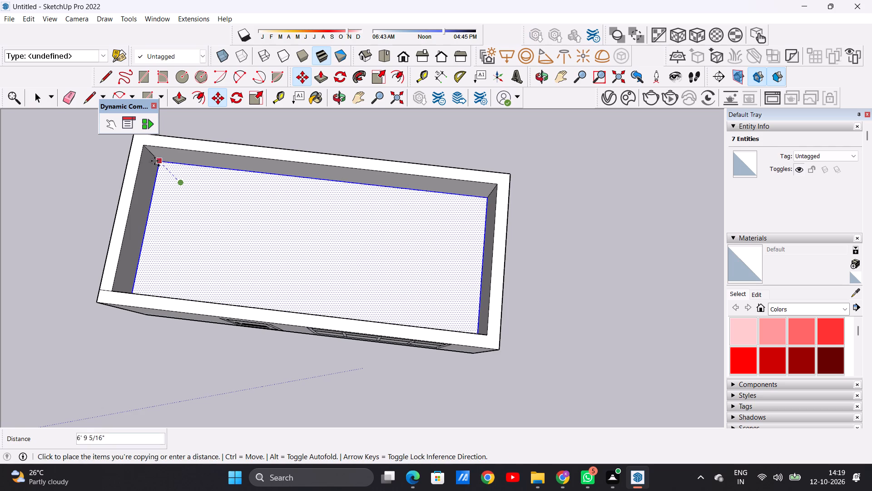
click(145, 148)
key(space)
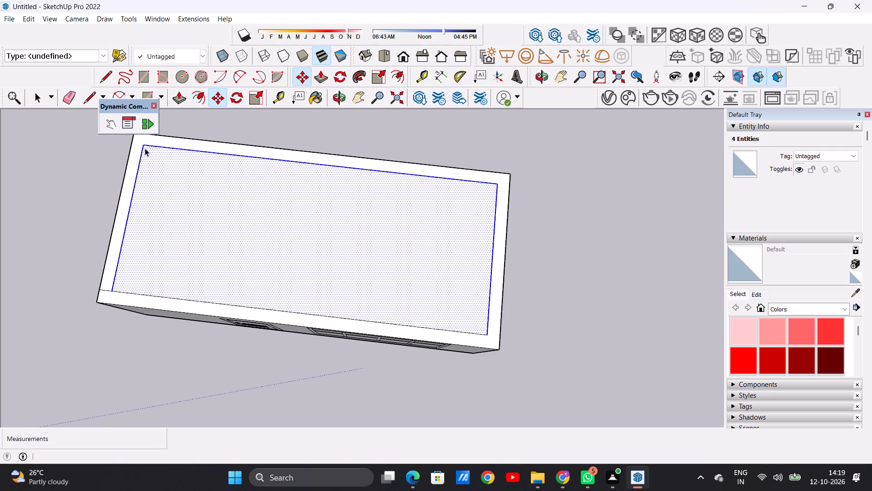
click(349, 135)
Push/Pull the inner roof face up about 1' 2 5/8" above the wall tops, creating a new starting face.
scroll(311, 216, down, 9)
middle_drag(390, 295, 389, 241)
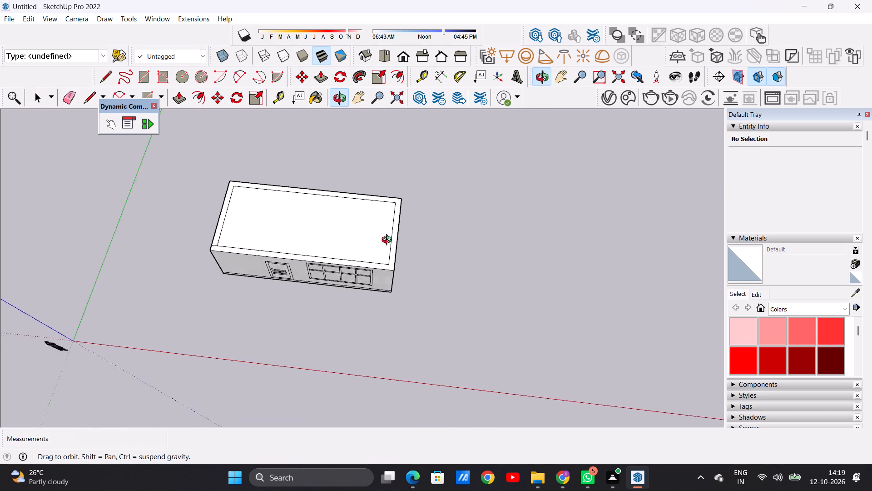
middle_drag(389, 241, 395, 171)
middle_drag(343, 304, 352, 237)
scroll(352, 243, up, 2)
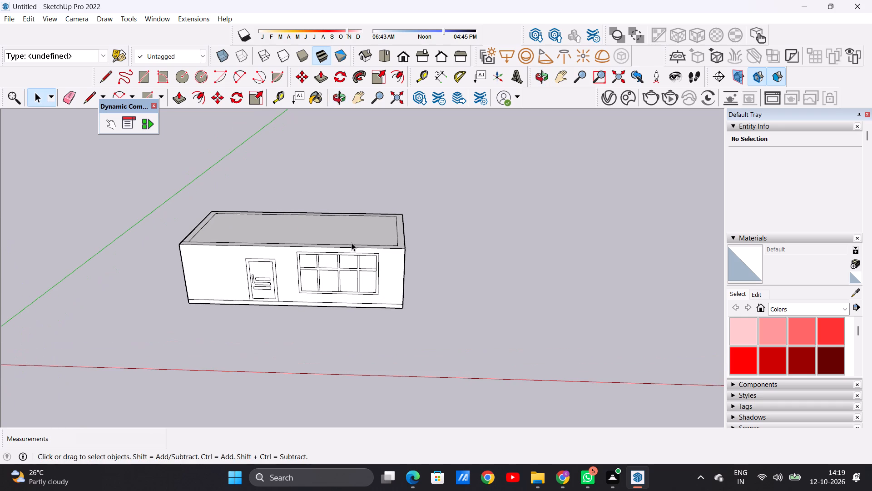
scroll(381, 252, up, 6)
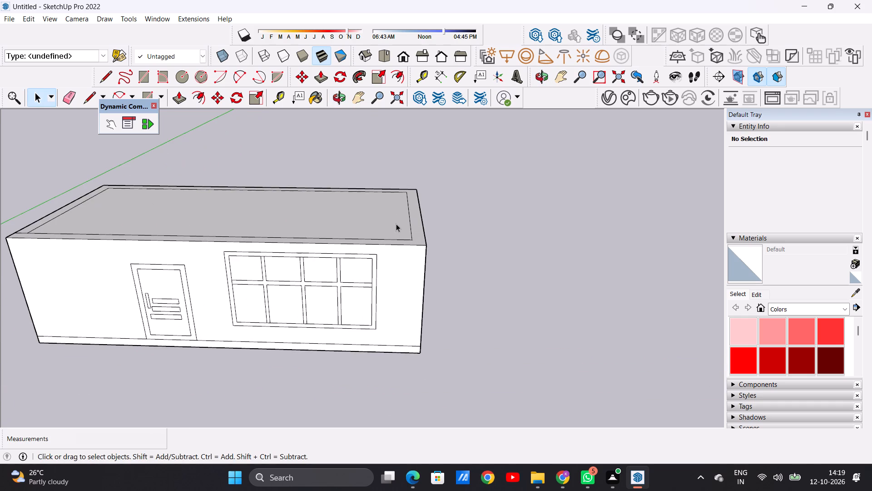
scroll(396, 224, down, 2)
middle_drag(410, 230, 406, 207)
middle_drag(406, 207, 410, 291)
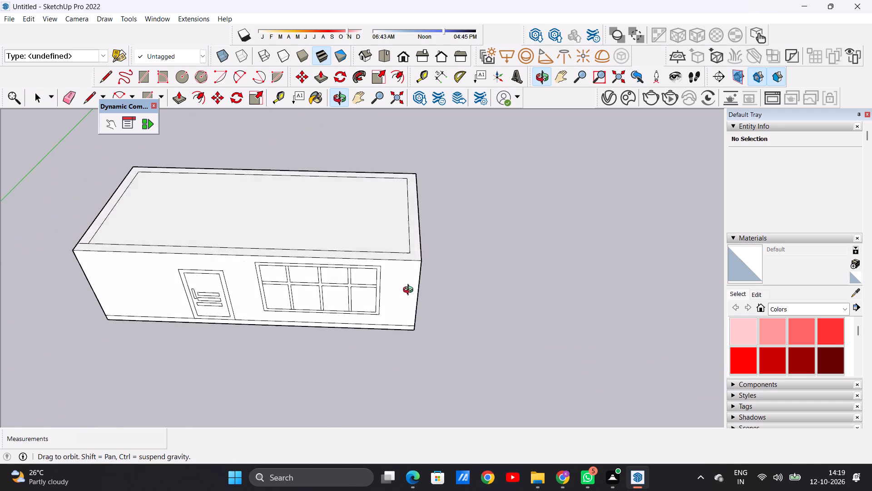
middle_drag(410, 291, 421, 317)
scroll(392, 227, up, 1)
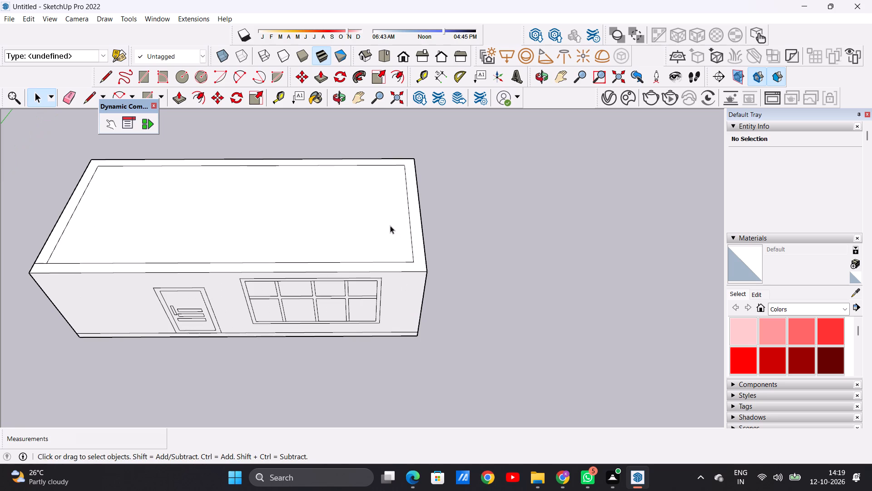
key(p)
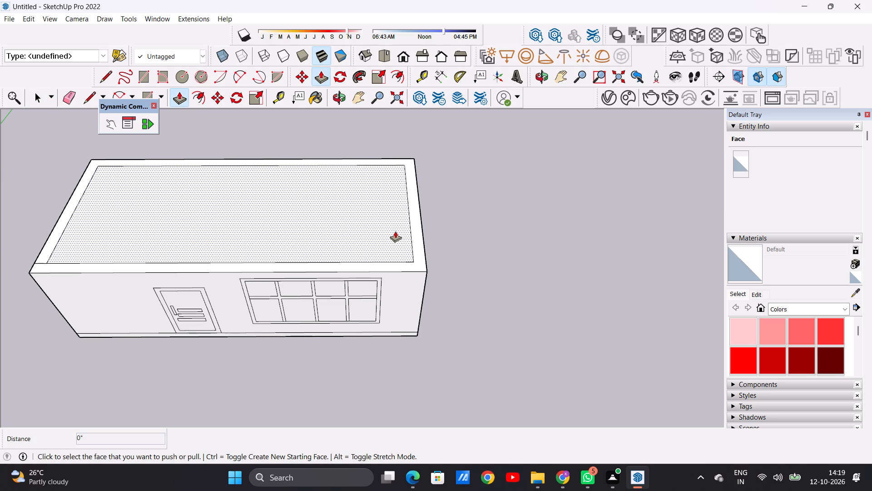
click(395, 231)
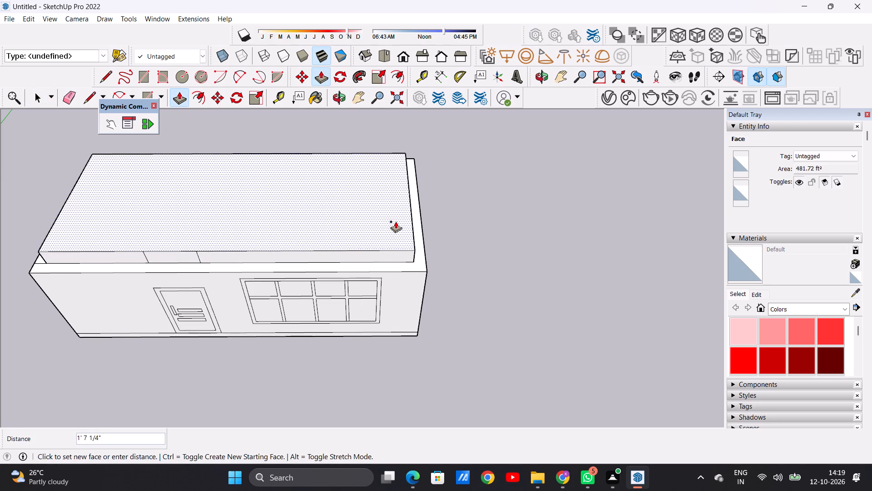
middle_drag(398, 218, 403, 121)
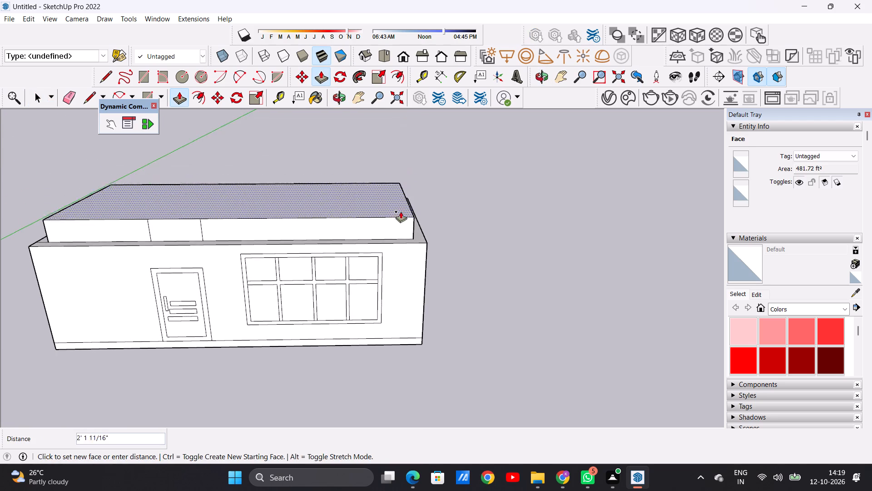
scroll(404, 221, up, 4)
middle_drag(412, 240, 410, 203)
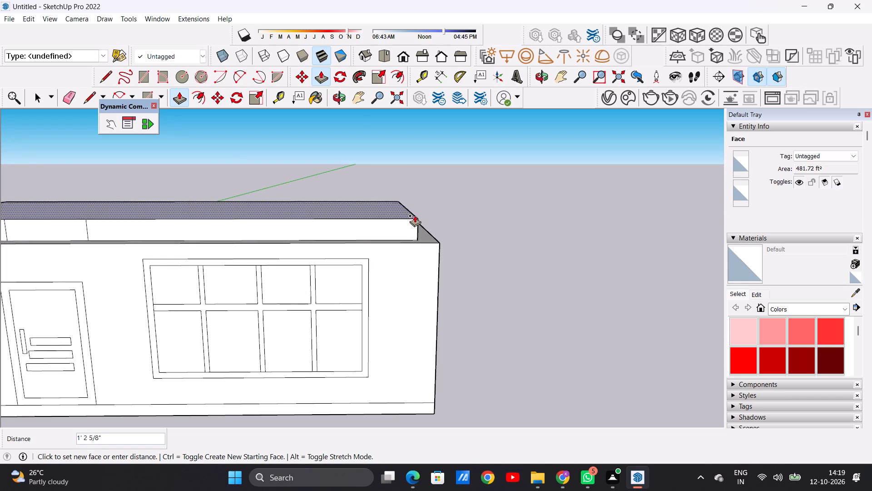
click(417, 213)
key(space)
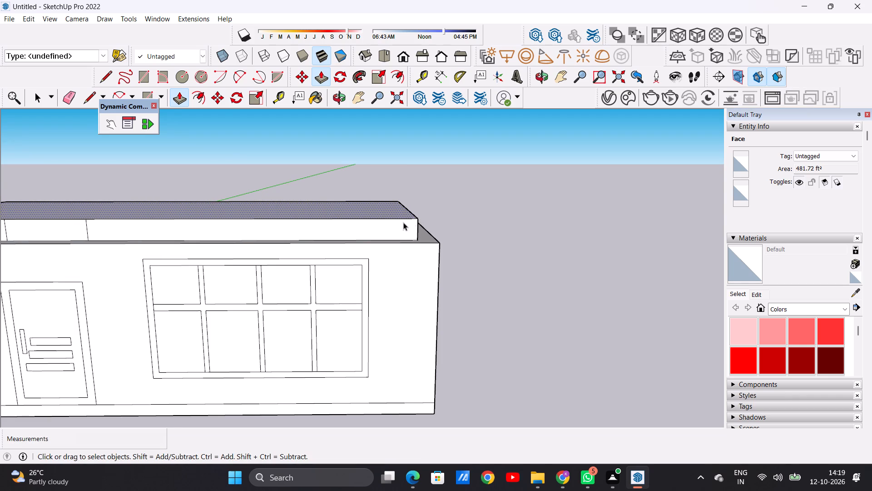
Erase the two stray vertical edges on the front side of the raised roof slab above the door.
scroll(368, 228, down, 12)
middle_drag(357, 251, 315, 282)
scroll(263, 235, up, 3)
scroll(257, 231, down, 1)
scroll(257, 231, up, 5)
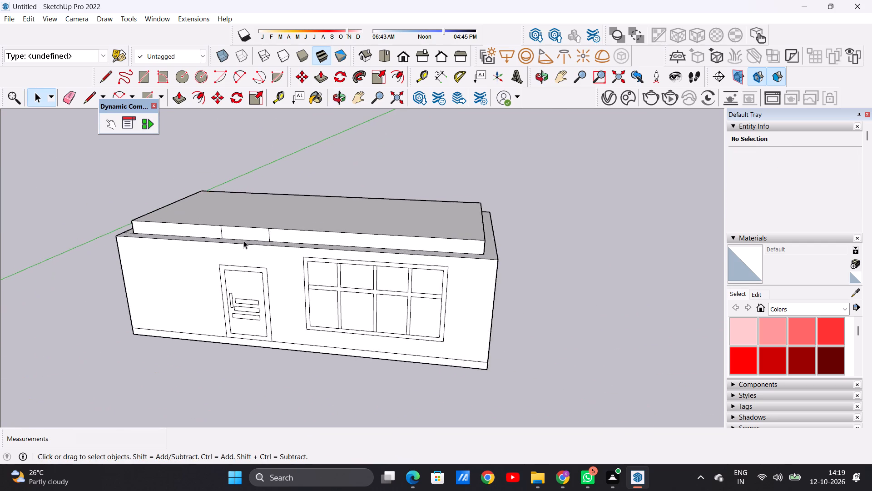
scroll(243, 240, up, 4)
key(e)
scroll(235, 230, up, 7)
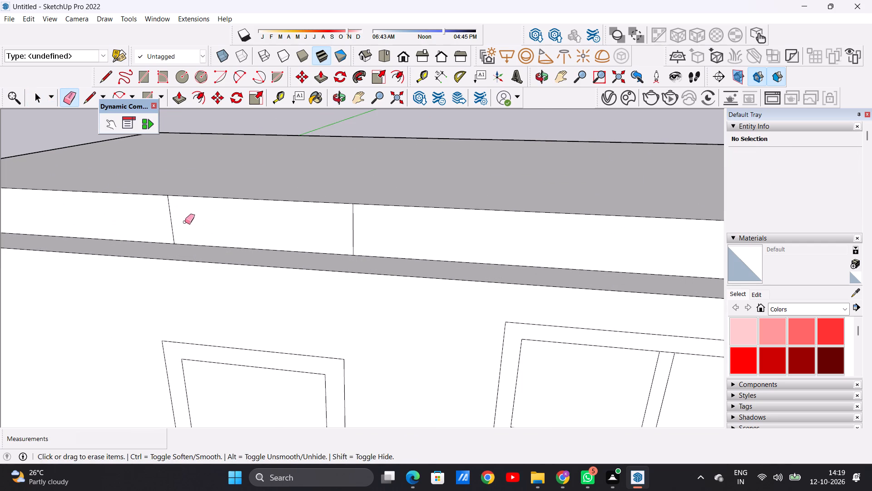
drag(183, 222, 163, 221)
drag(357, 222, 337, 222)
key(space)
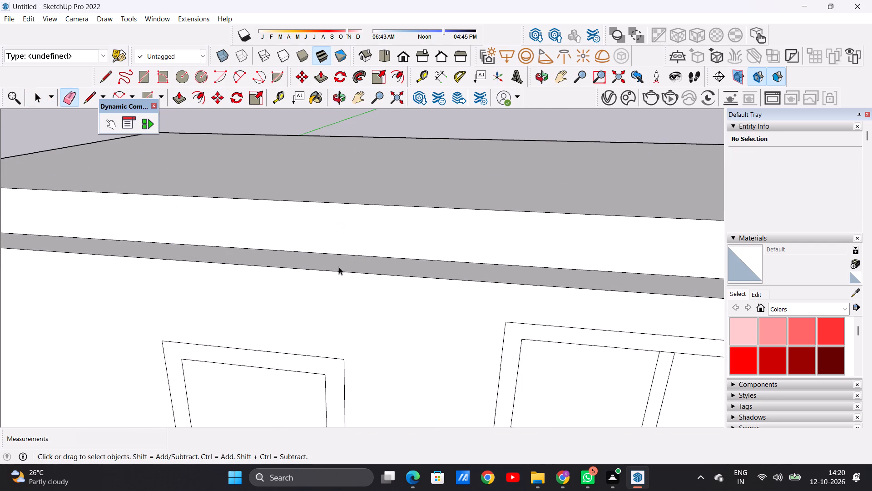
Adjust the roof slab's thickness with Push/Pull, lowering its top face about 2 13/16" and raising it about 6 5/8".
scroll(343, 274, down, 11)
scroll(363, 268, up, 1)
scroll(363, 266, down, 8)
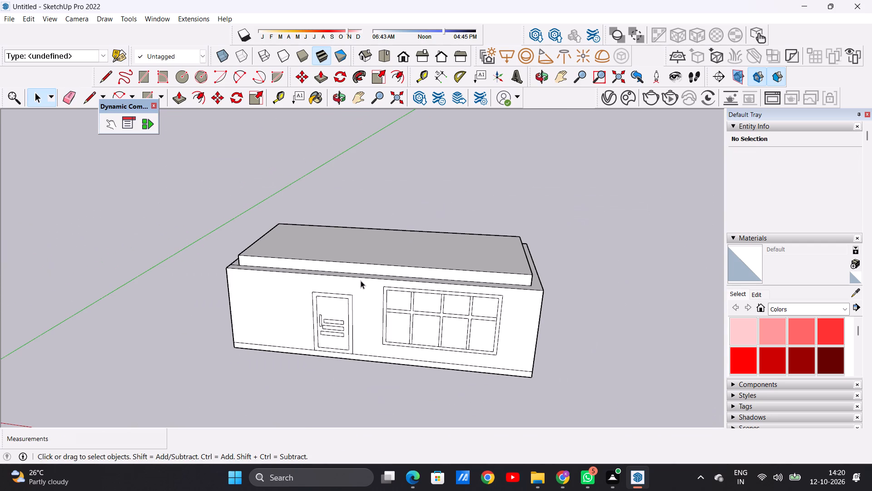
scroll(326, 271, down, 4)
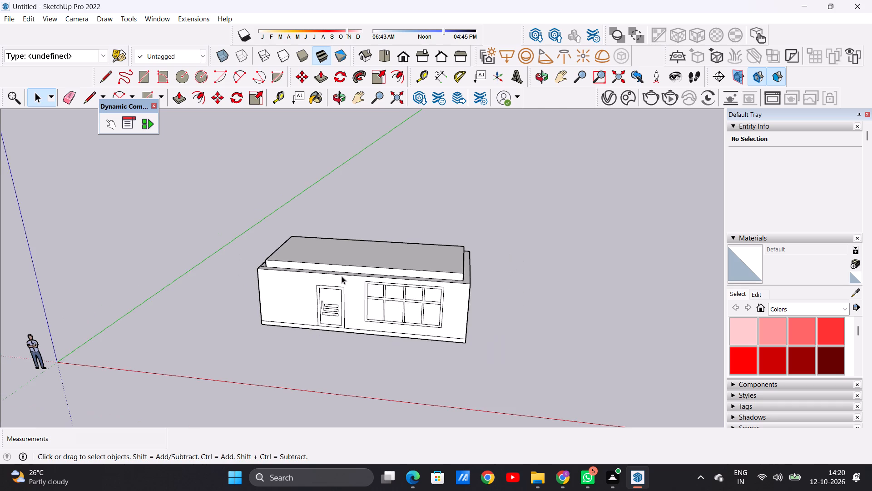
middle_drag(381, 289, 348, 245)
scroll(535, 291, up, 2)
scroll(535, 291, down, 1)
scroll(533, 290, up, 3)
middle_drag(393, 269, 401, 344)
scroll(413, 273, up, 4)
key(p)
click(405, 265)
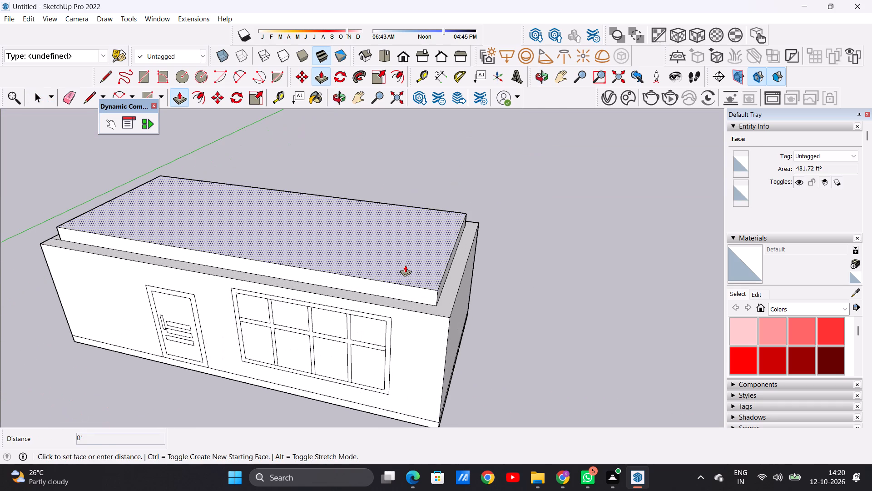
click(406, 268)
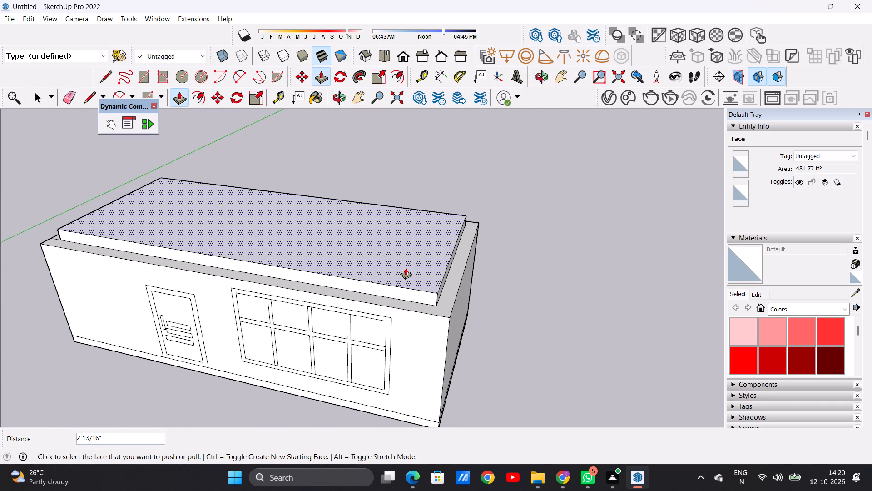
click(406, 268)
click(406, 261)
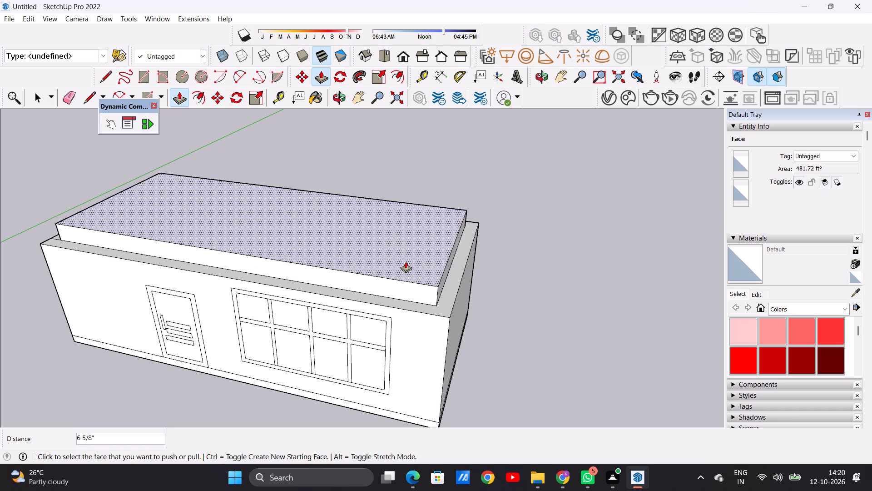
key(space)
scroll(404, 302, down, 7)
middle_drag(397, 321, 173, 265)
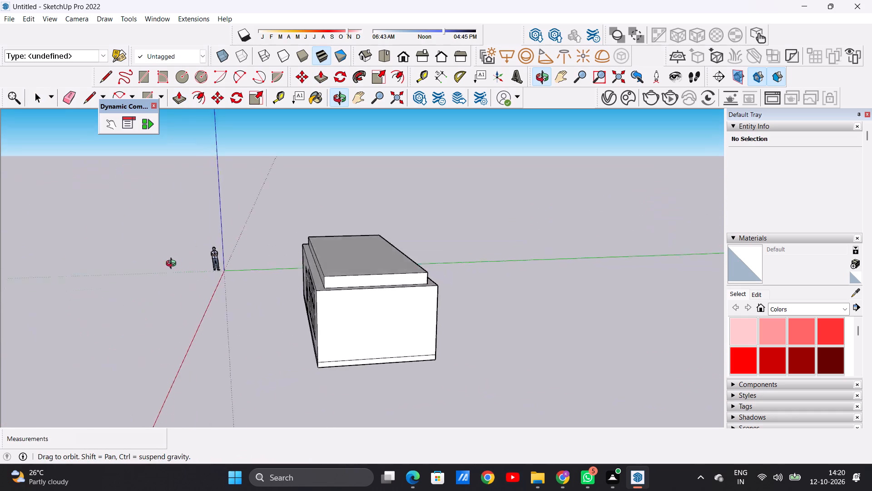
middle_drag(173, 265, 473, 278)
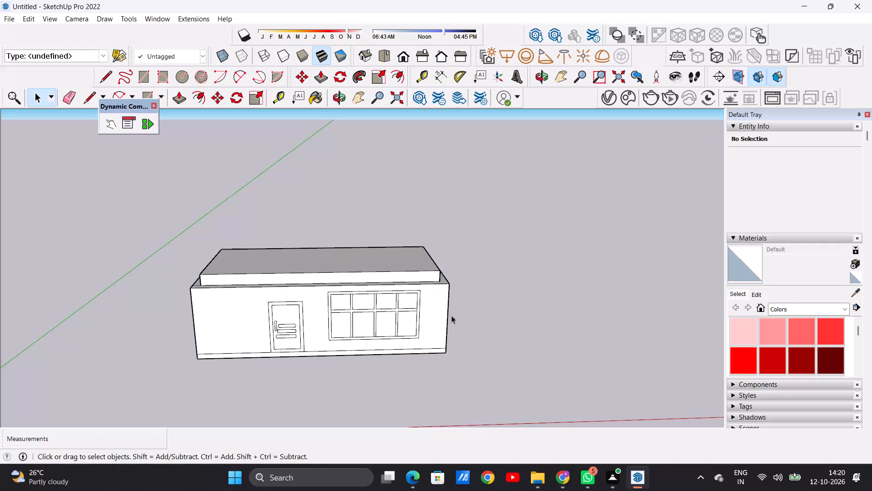
Push/Pull the roof slab's front face outward about 2' 8 7/8" to overhang the door and window wall.
scroll(395, 284, down, 6)
scroll(423, 293, up, 8)
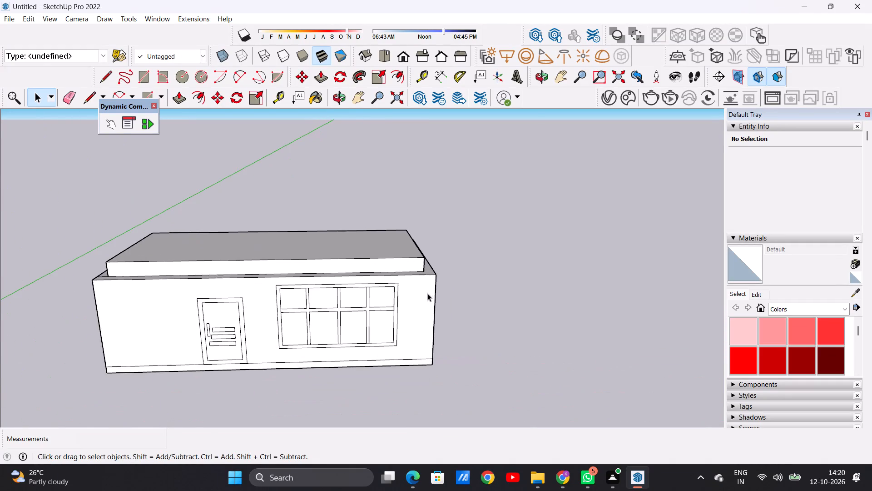
middle_drag(426, 290, 350, 336)
scroll(389, 285, up, 2)
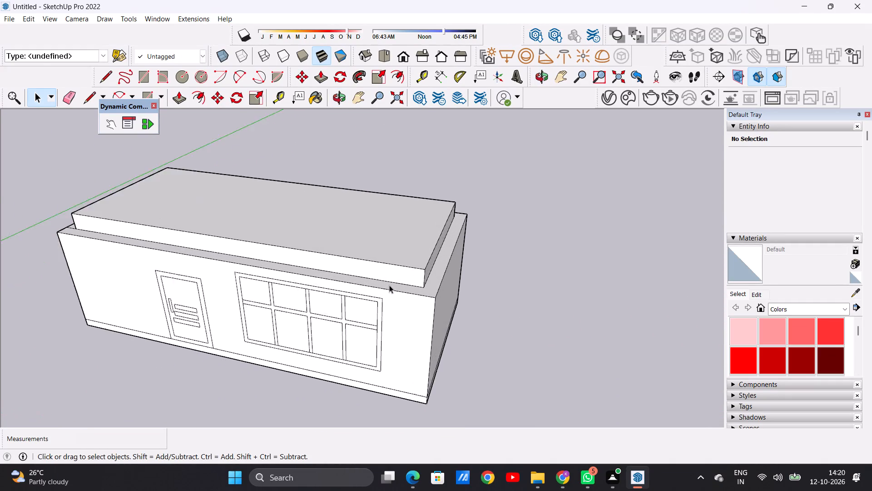
scroll(389, 285, up, 5)
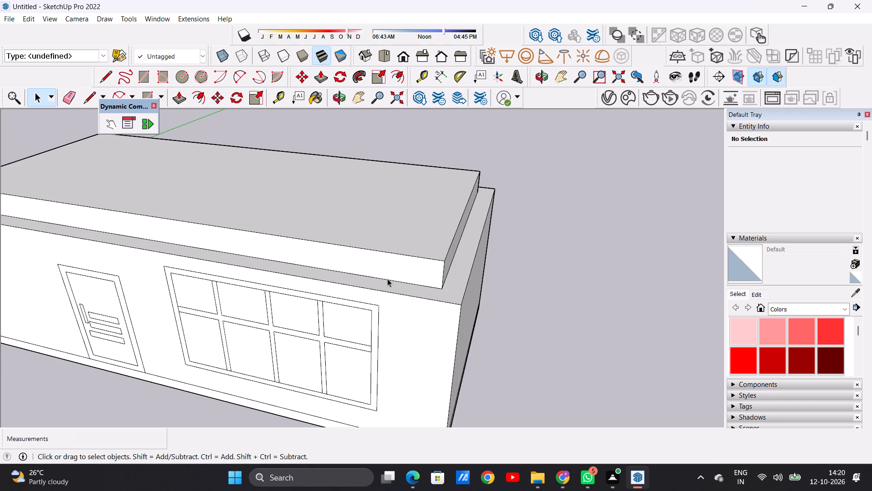
scroll(379, 281, down, 9)
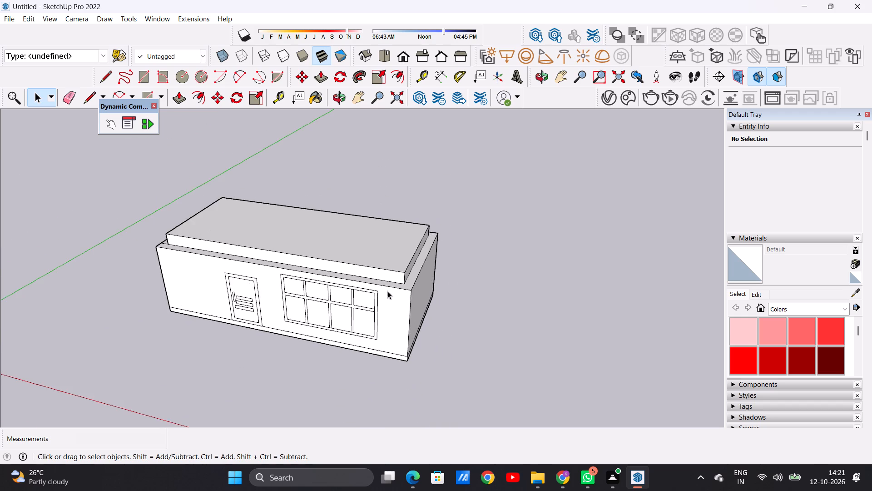
scroll(405, 287, up, 3)
middle_drag(382, 290, 373, 263)
scroll(373, 261, up, 2)
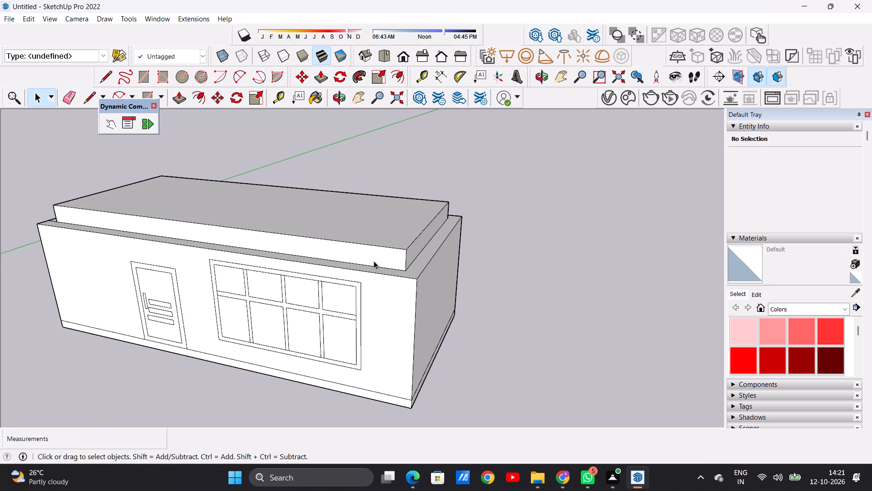
scroll(374, 261, up, 1)
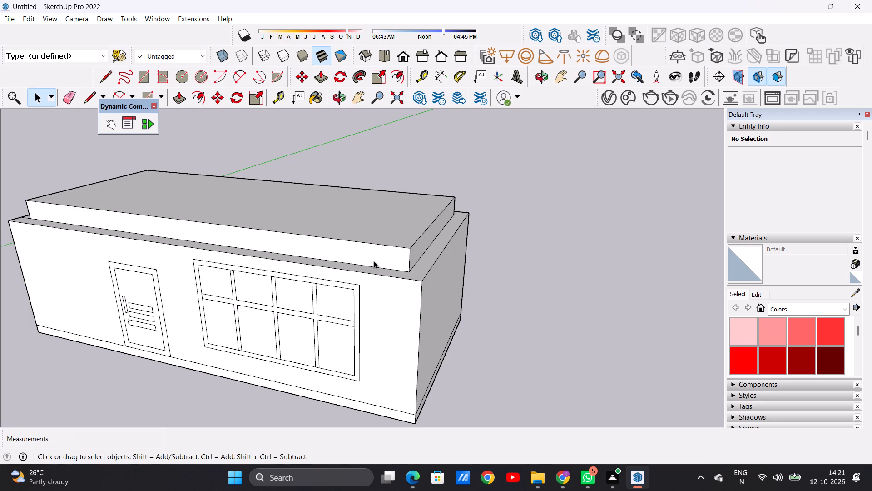
key(p)
scroll(375, 261, up, 3)
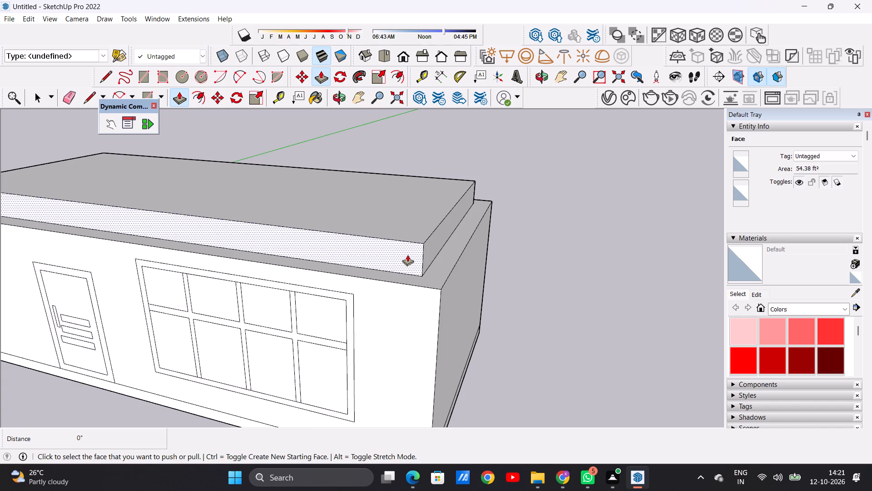
click(407, 255)
scroll(397, 270, down, 8)
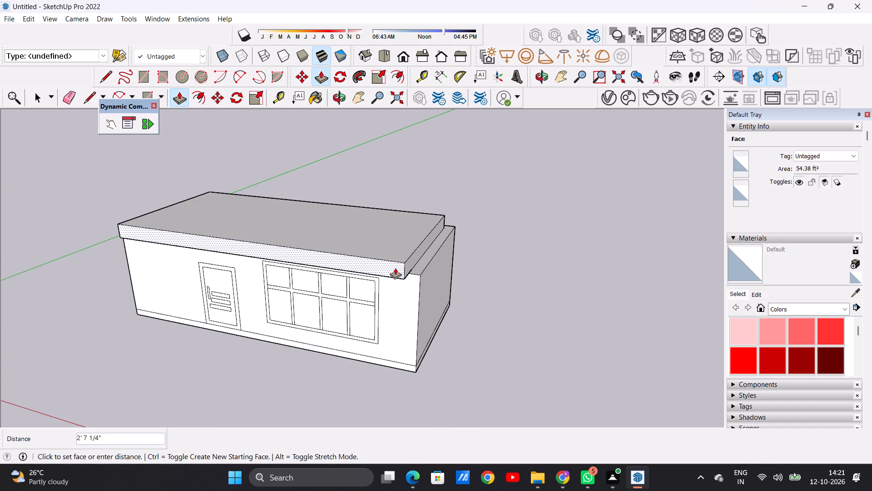
click(395, 268)
Push/Pull the roof slab's window-end face out about 1' 1 13/16", flush with the wall, and another 1' 11 7/8" as an overhang.
middle_drag(433, 320, 428, 216)
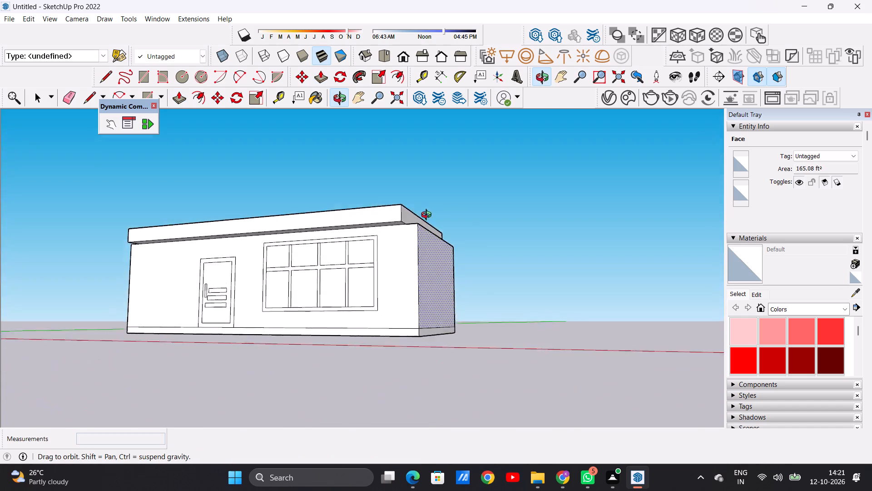
middle_drag(428, 216, 378, 318)
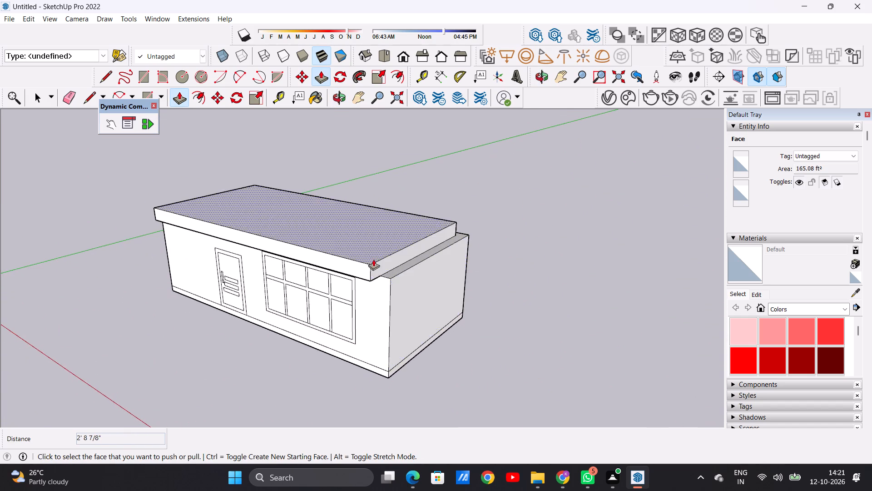
scroll(373, 259, up, 6)
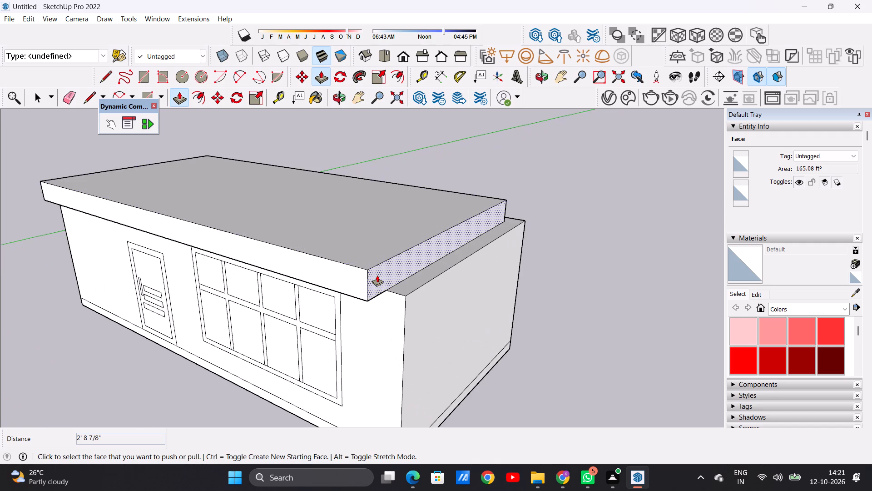
click(377, 275)
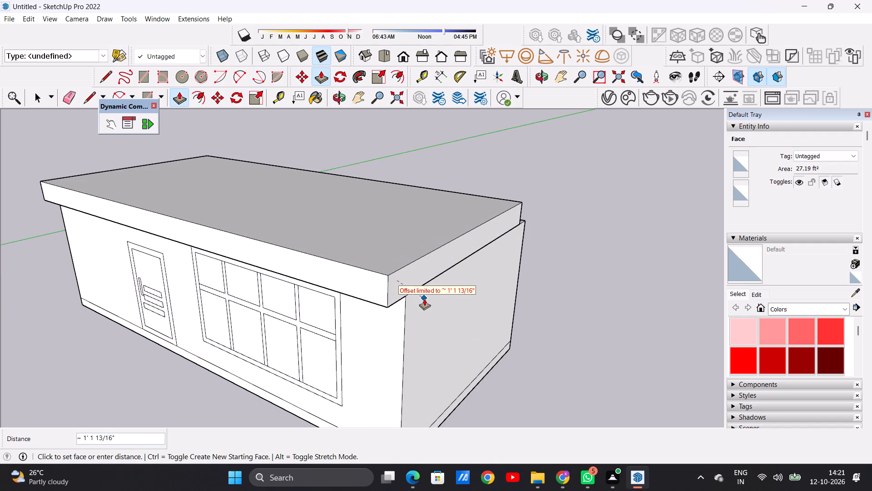
click(424, 299)
click(397, 284)
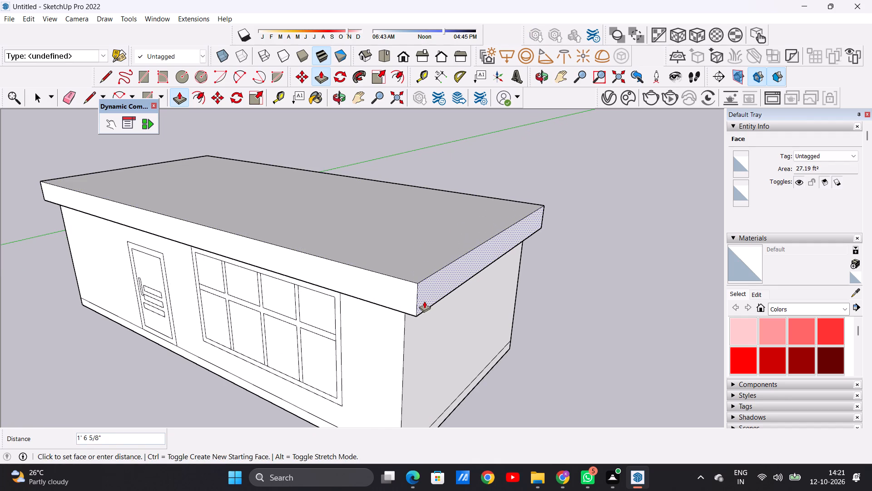
click(432, 303)
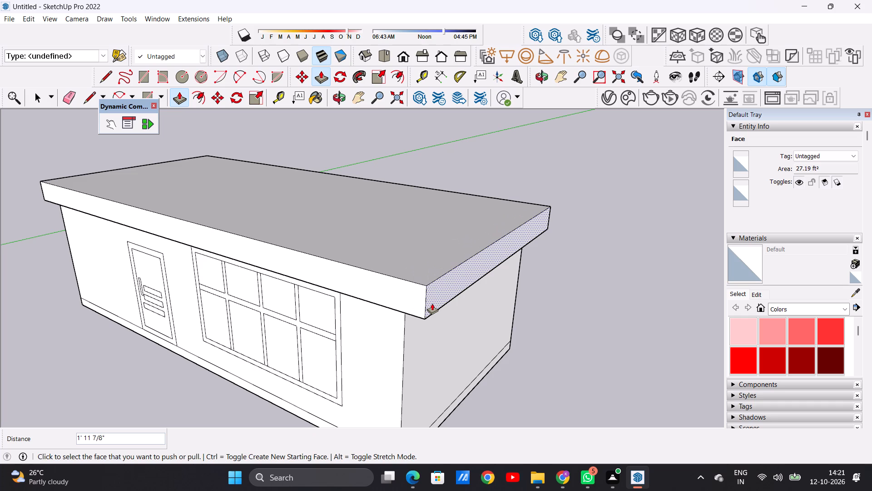
Push/Pull the roof slab's rear face outward about 1' 1 13/16", flush with the back wall.
scroll(404, 329, down, 6)
middle_drag(462, 322, 283, 278)
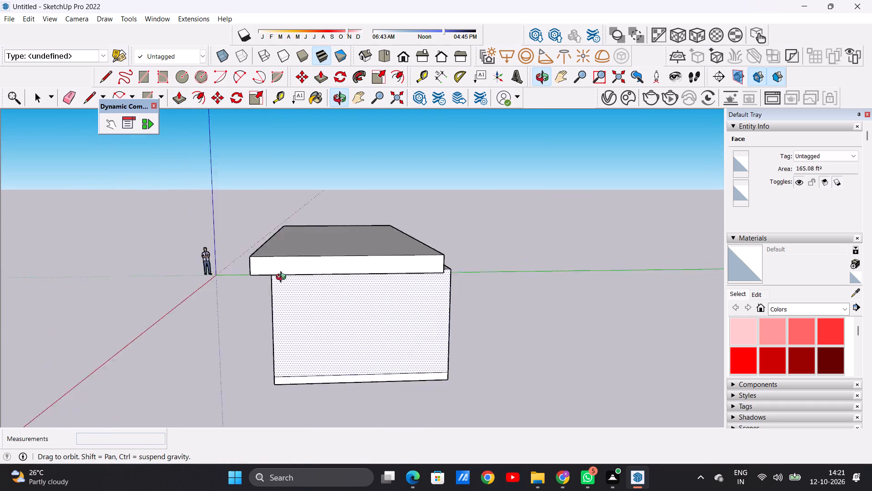
middle_drag(283, 278, 186, 289)
scroll(395, 268, up, 5)
middle_drag(374, 271, 372, 307)
scroll(370, 309, up, 3)
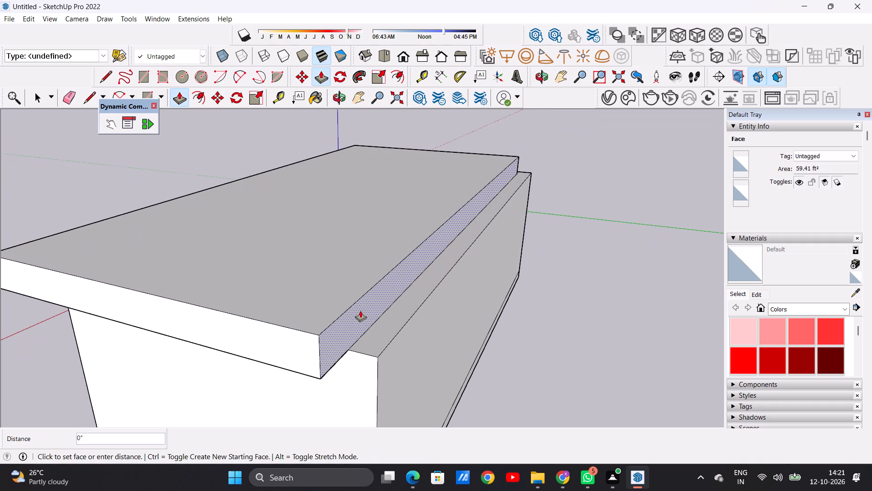
click(360, 311)
click(377, 355)
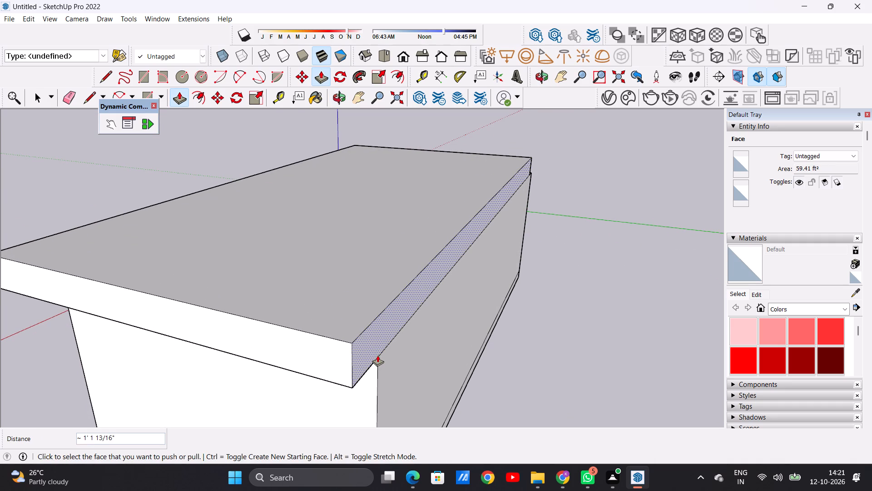
Draw a rectangle about 1' 1 13/16" square to cover the open wall top at the front corner nearest the door.
scroll(358, 359, down, 5)
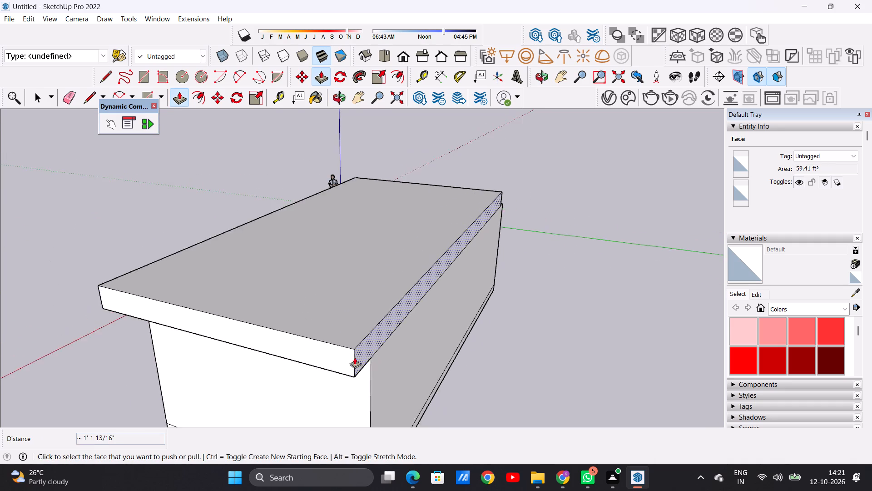
scroll(355, 357, down, 6)
middle_drag(481, 311, 151, 323)
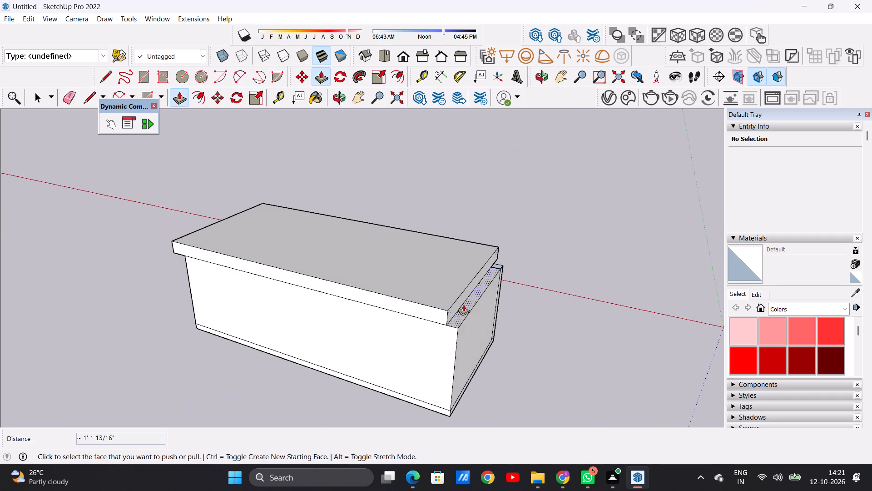
middle_drag(467, 311, 133, 316)
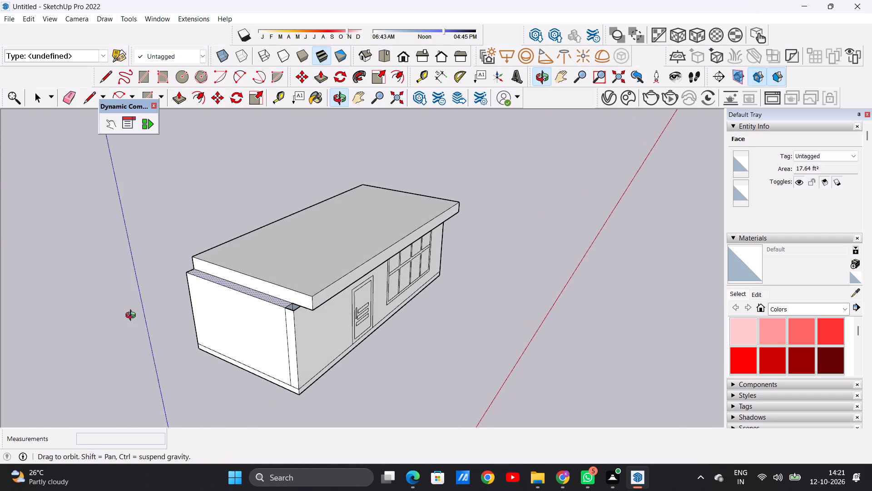
middle_drag(133, 316, 130, 322)
scroll(287, 304, up, 12)
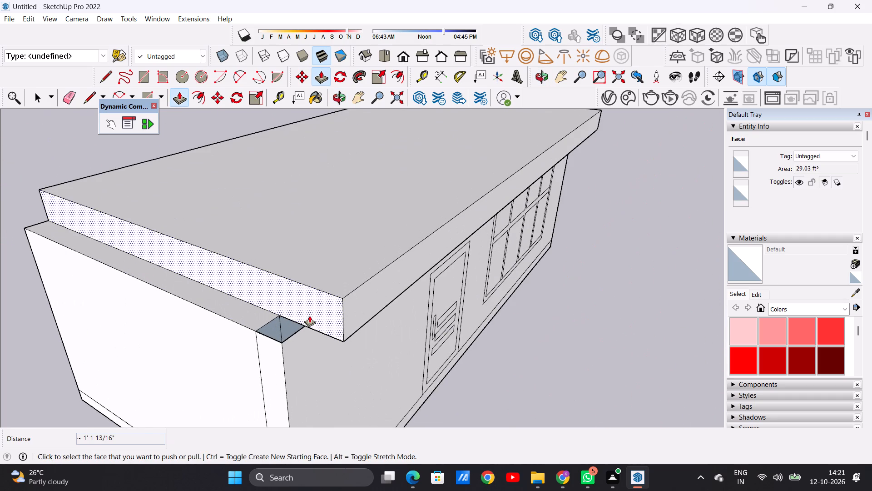
key(space)
scroll(301, 257, down, 6)
middle_drag(298, 291, 304, 351)
scroll(281, 367, up, 8)
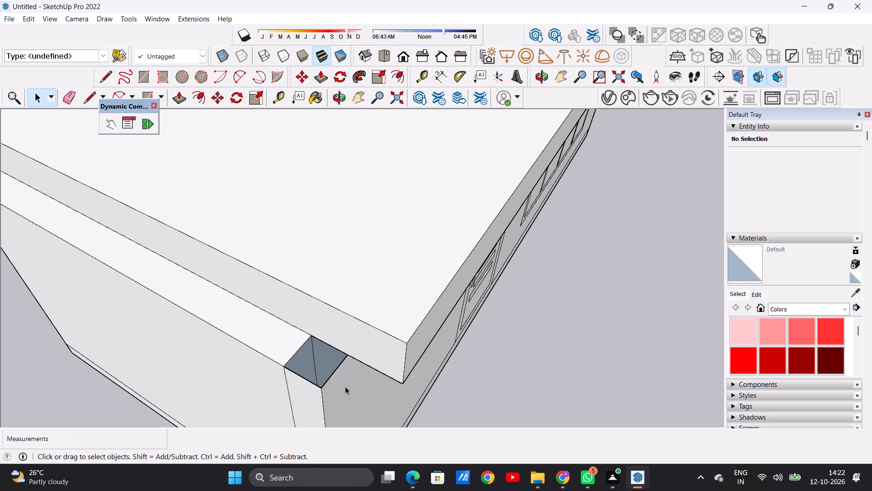
click(319, 360)
key(r)
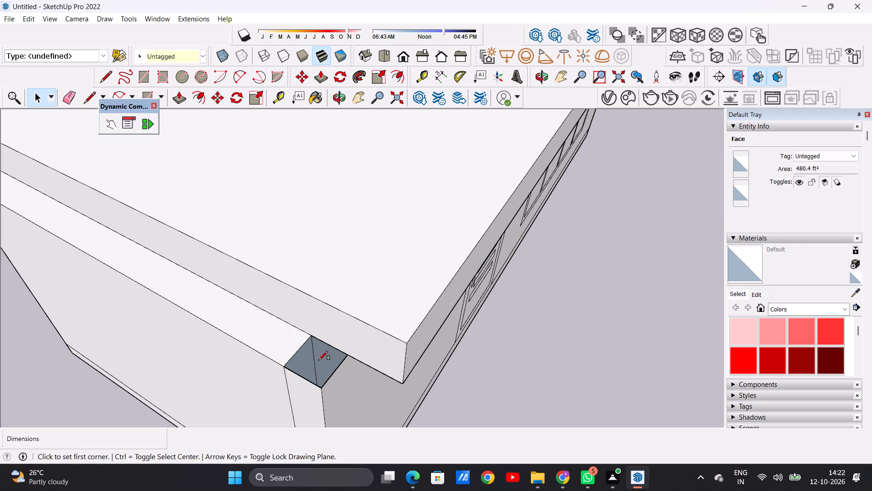
scroll(311, 381, up, 9)
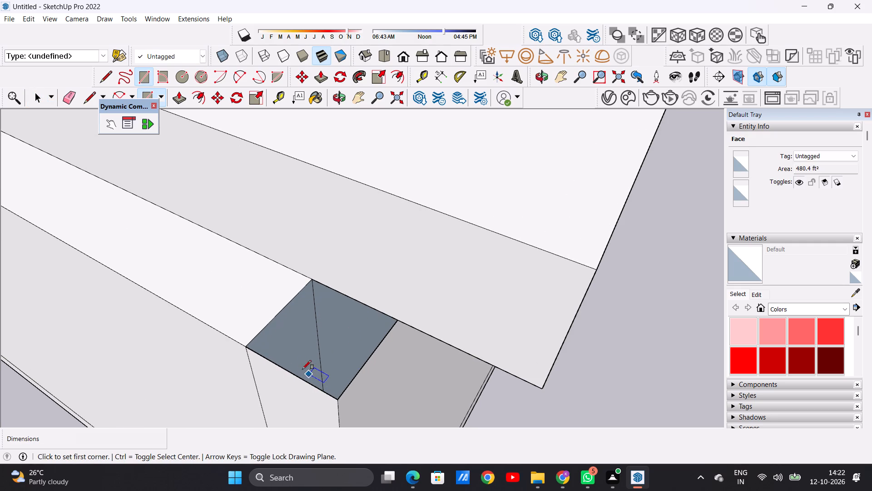
click(249, 348)
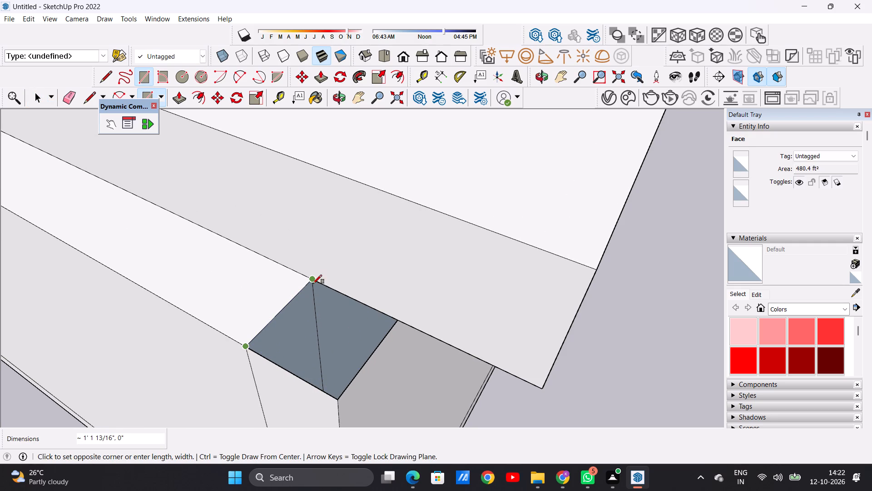
click(312, 282)
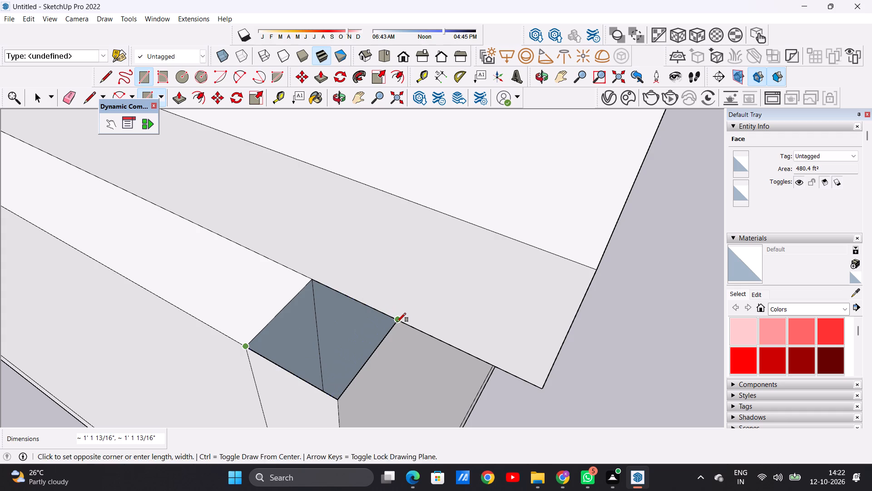
click(397, 322)
key(space)
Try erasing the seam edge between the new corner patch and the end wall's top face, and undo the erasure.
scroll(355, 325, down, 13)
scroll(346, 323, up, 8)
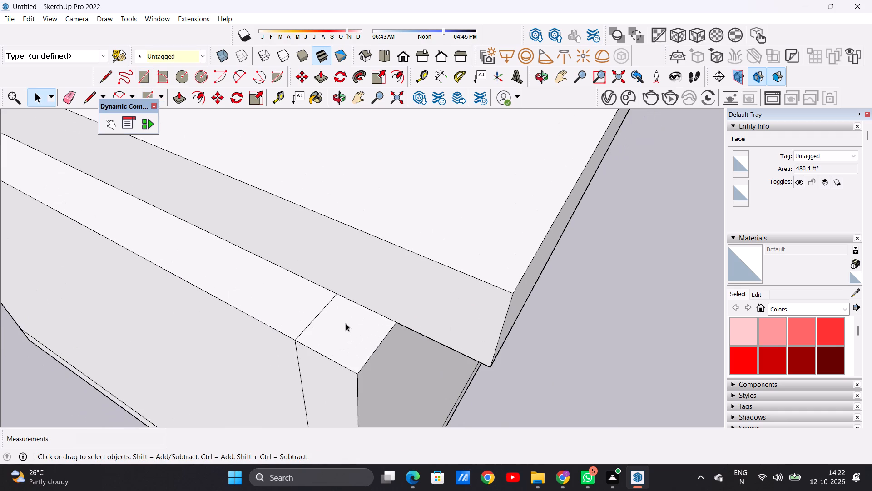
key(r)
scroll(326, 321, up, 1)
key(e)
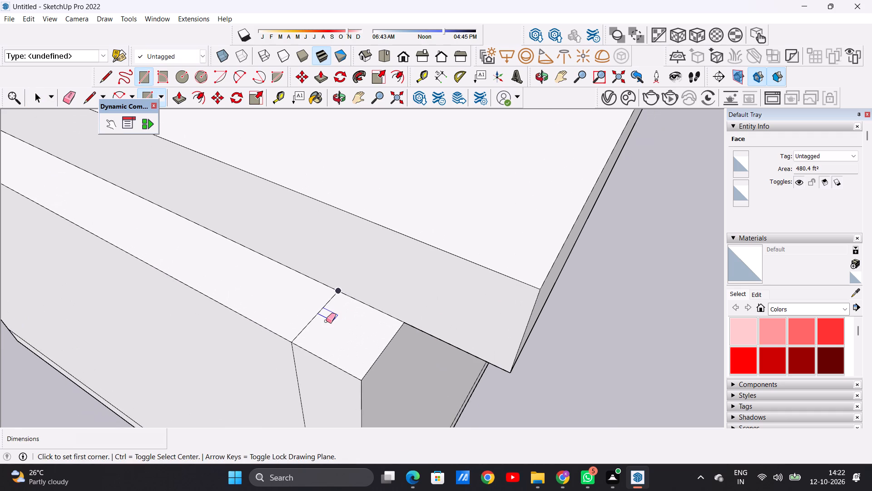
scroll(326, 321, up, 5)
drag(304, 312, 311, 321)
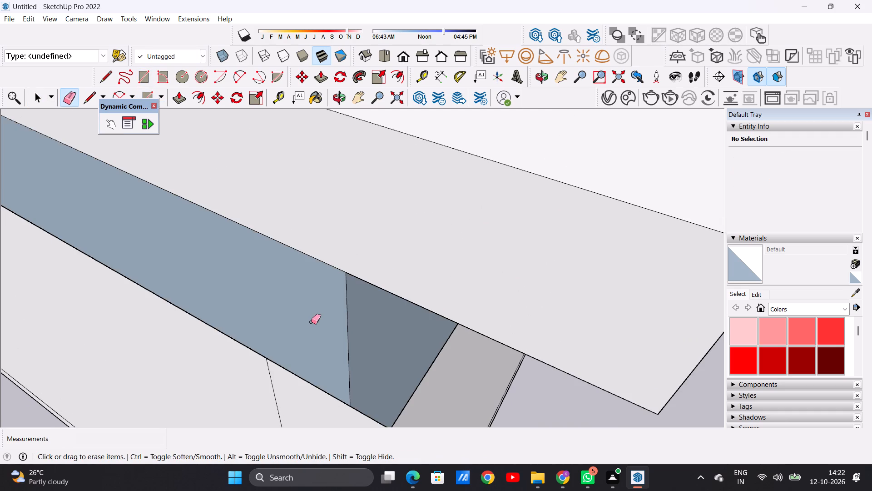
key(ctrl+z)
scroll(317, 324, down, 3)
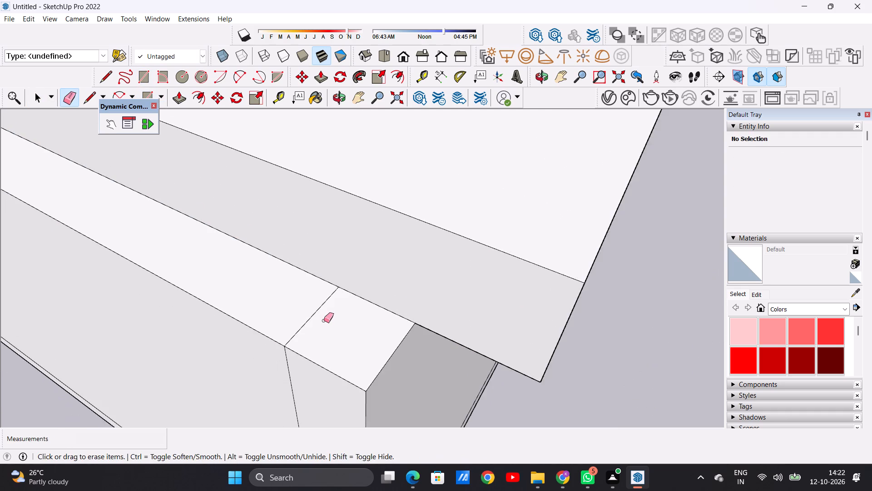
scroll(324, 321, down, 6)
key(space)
Push/Pull the roof slab's door-end face outward about 1' 1 13/16", flush with the end wall.
scroll(337, 309, down, 17)
middle_drag(341, 315, 337, 297)
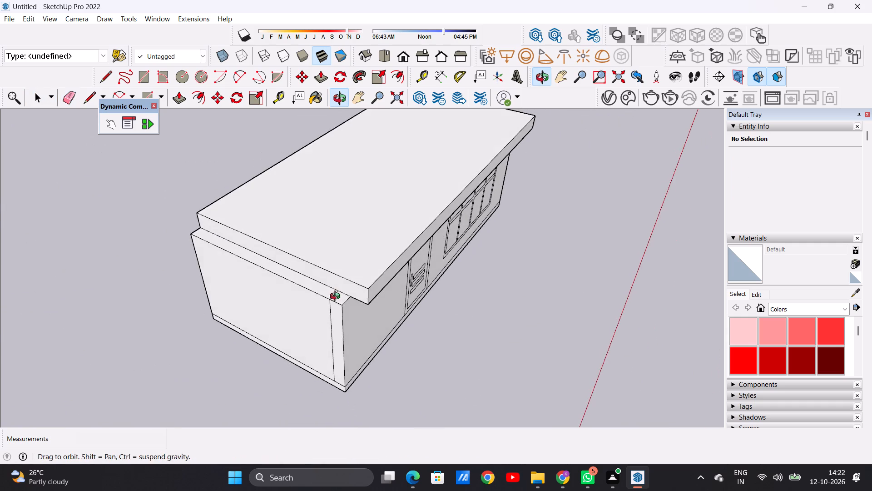
middle_drag(337, 297, 337, 296)
scroll(353, 286, up, 2)
key(p)
scroll(353, 286, up, 4)
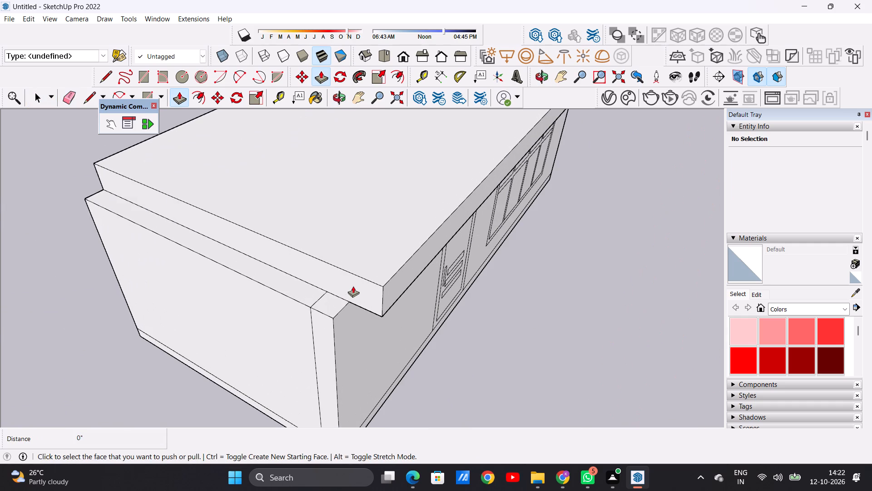
click(350, 285)
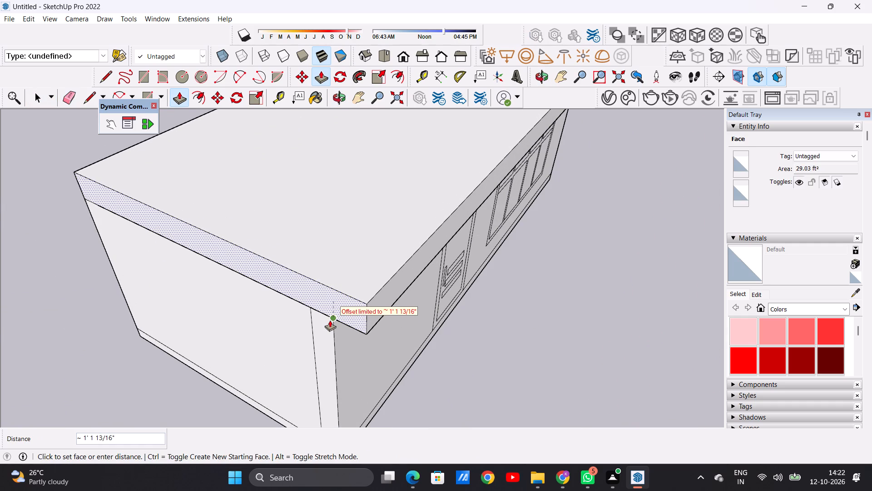
click(330, 320)
key(space)
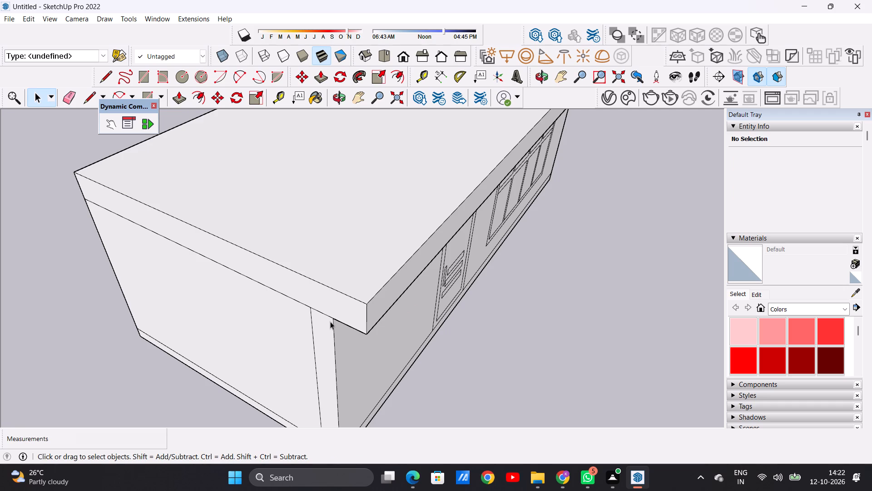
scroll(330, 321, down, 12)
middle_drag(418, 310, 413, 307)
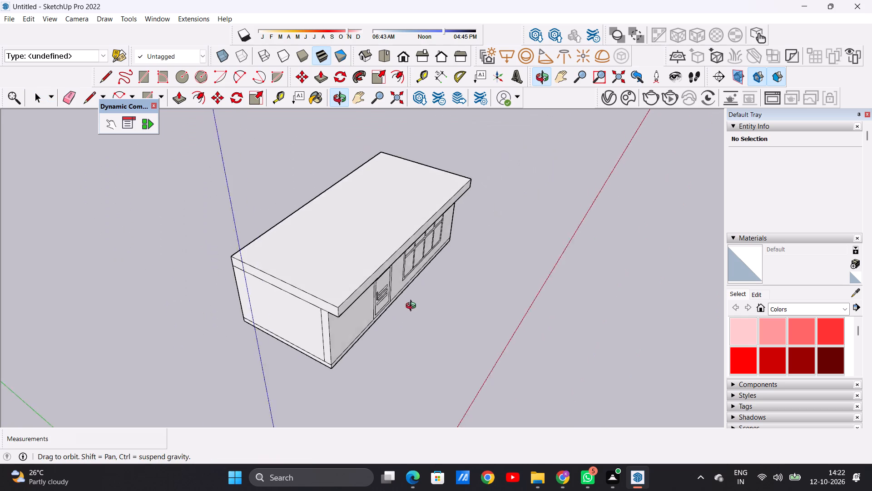
Inspect the roof slab and its overhang from the front, from below and from the door end.
middle_drag(413, 307, 190, 228)
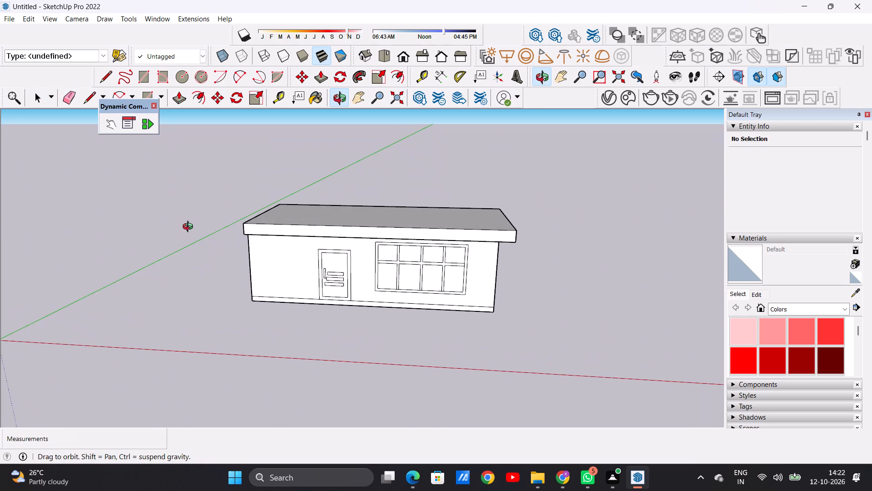
middle_drag(190, 228, 263, 240)
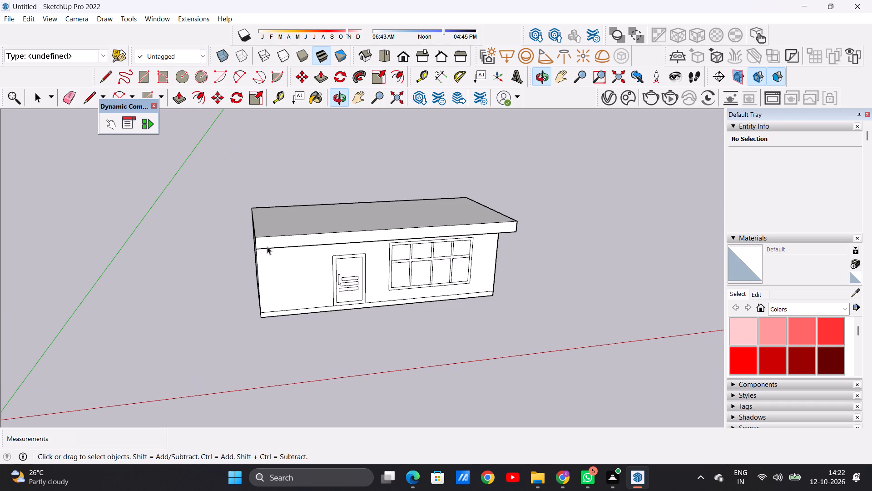
scroll(317, 257, up, 5)
middle_drag(333, 251, 314, 146)
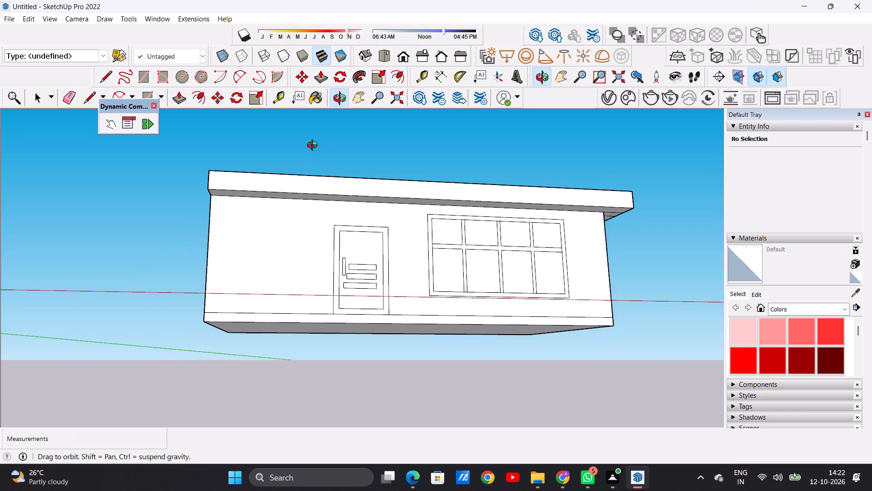
middle_drag(314, 146, 449, 269)
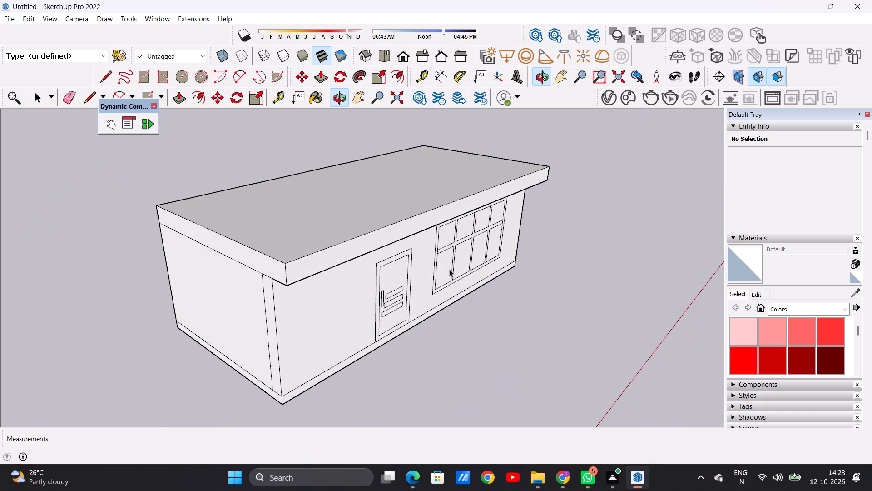
scroll(376, 268, down, 2)
scroll(328, 270, down, 1)
scroll(327, 270, up, 1)
scroll(327, 270, down, 1)
scroll(327, 270, up, 2)
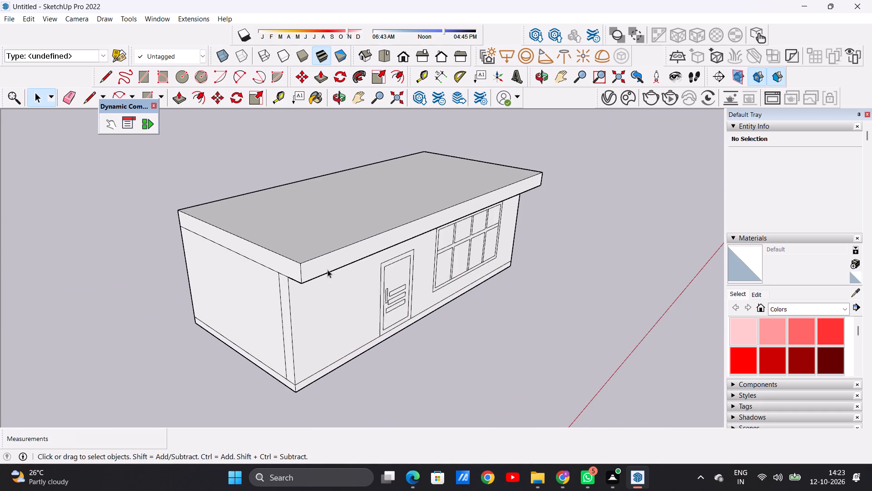
Draw a vertical line about 1' 7 1/4" long across the roof slab's door-end face, continuing up from the front wall corner.
key(l)
scroll(292, 267, up, 8)
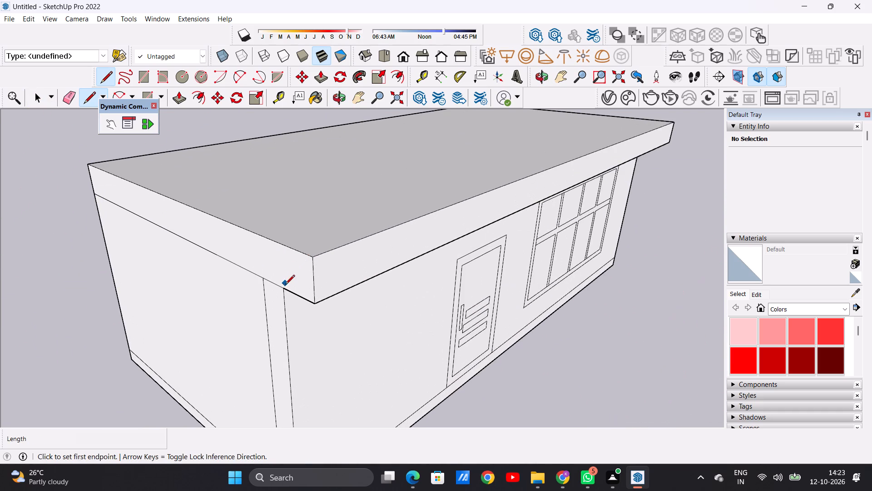
click(285, 287)
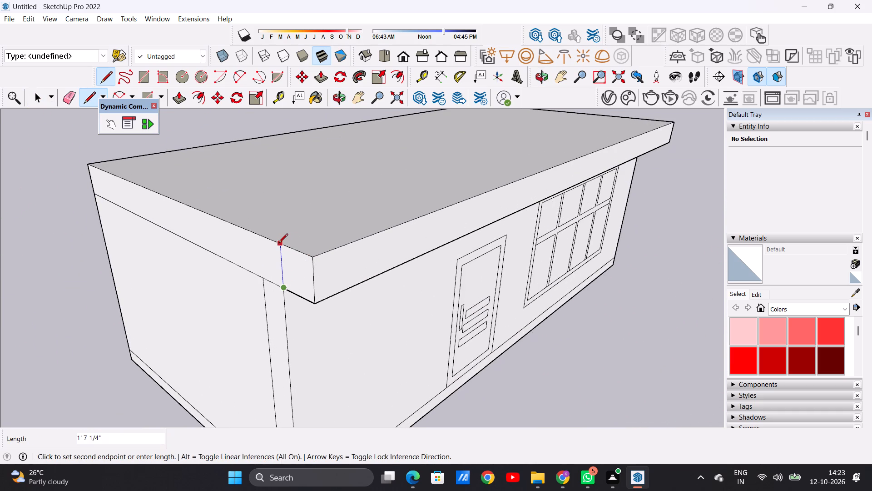
click(278, 244)
key(space)
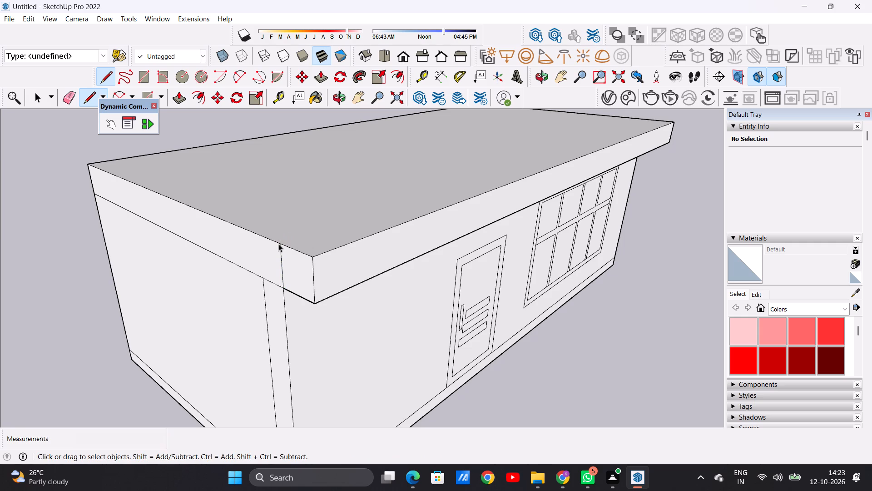
Push/Pull the overhang's narrow door-end face inward about 9' 11 5/8", cutting back the front overhang at that end.
key(p)
click(294, 271)
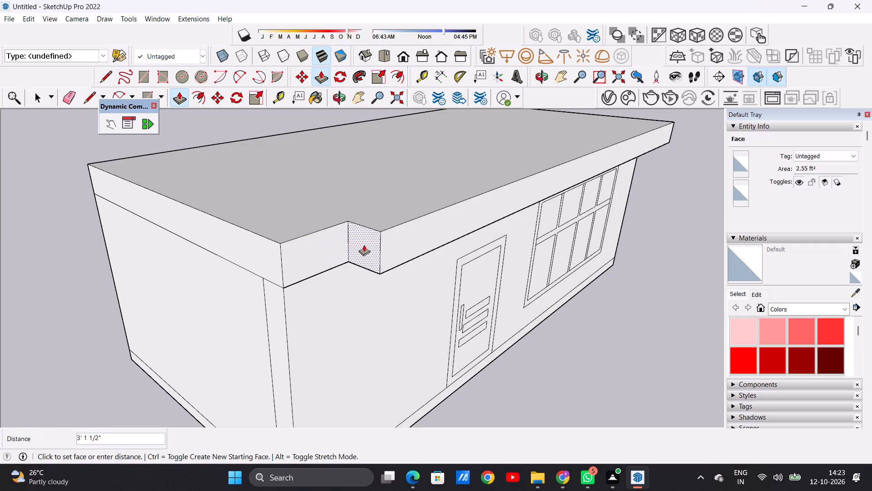
scroll(401, 238, down, 6)
middle_drag(436, 227, 318, 196)
scroll(351, 207, up, 4)
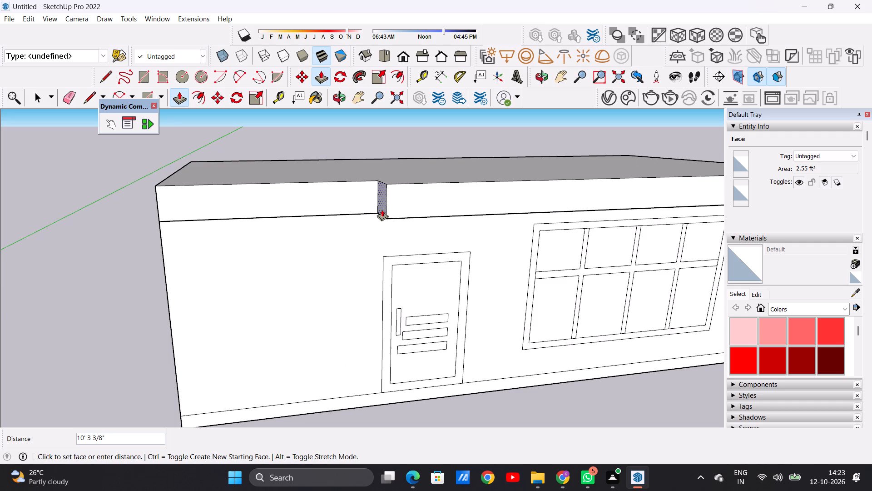
click(376, 208)
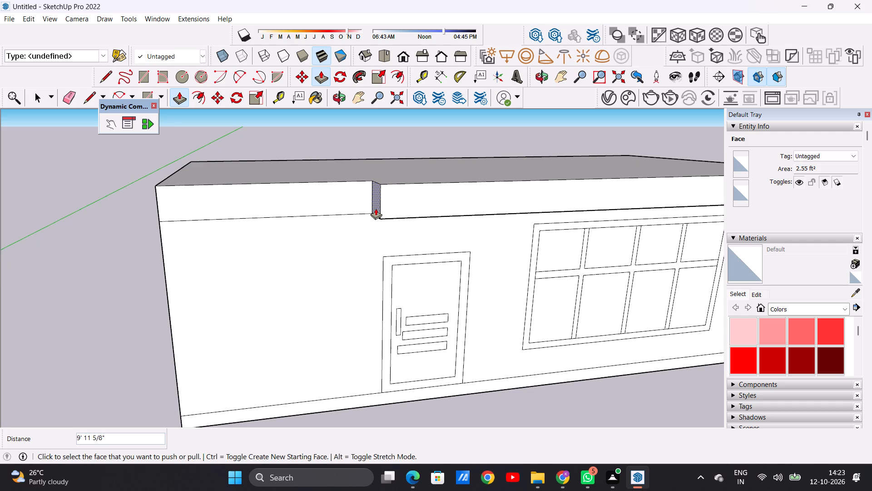
key(space)
Review the shortened front overhang against the door and window from the front, below and above.
middle_drag(368, 268, 308, 265)
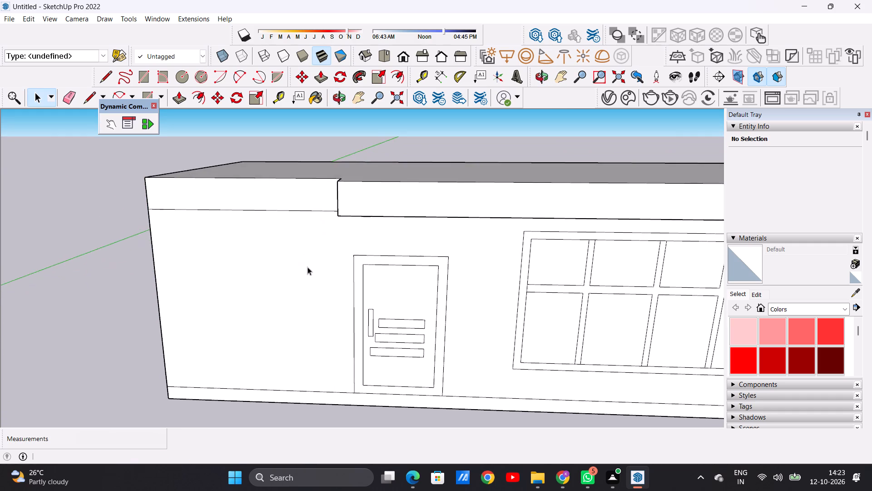
scroll(304, 287, down, 11)
middle_drag(393, 277, 381, 237)
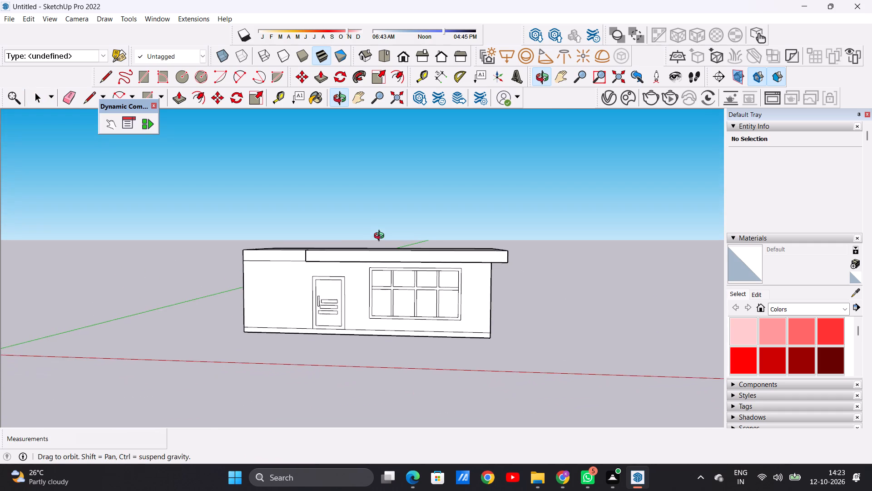
middle_drag(381, 237, 265, 195)
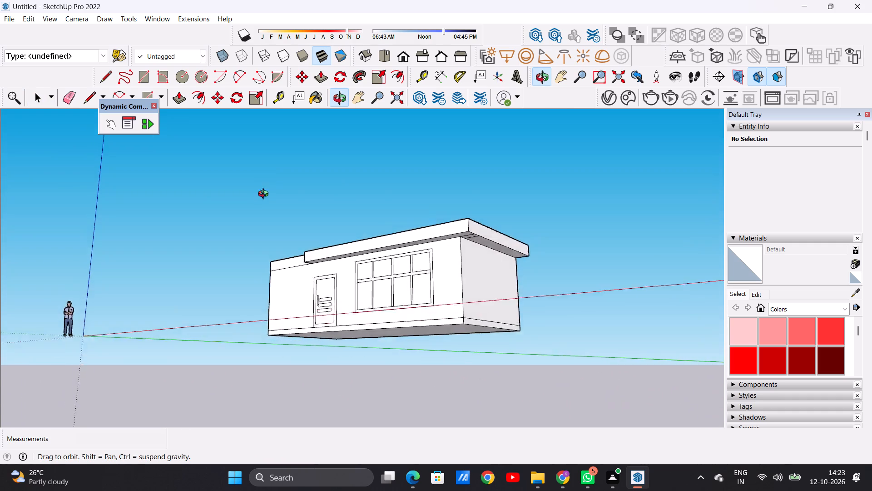
middle_drag(265, 195, 398, 358)
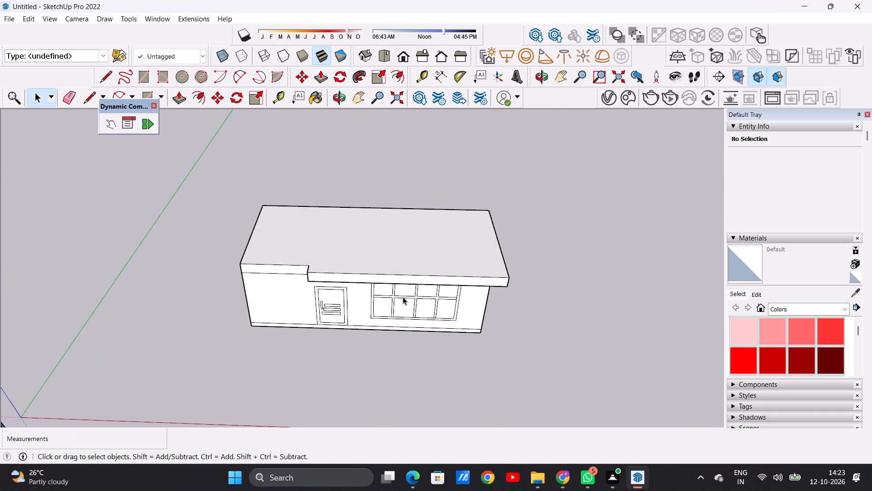
scroll(397, 269, up, 6)
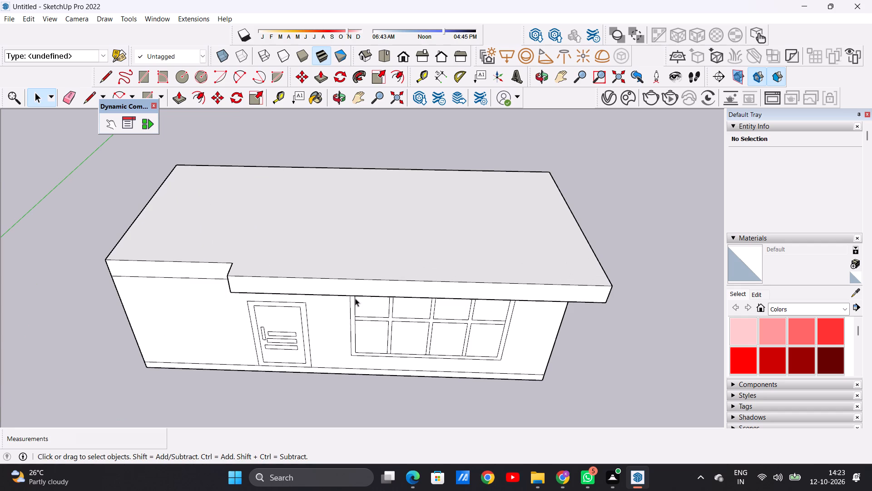
scroll(343, 307, down, 4)
middle_drag(345, 338, 356, 259)
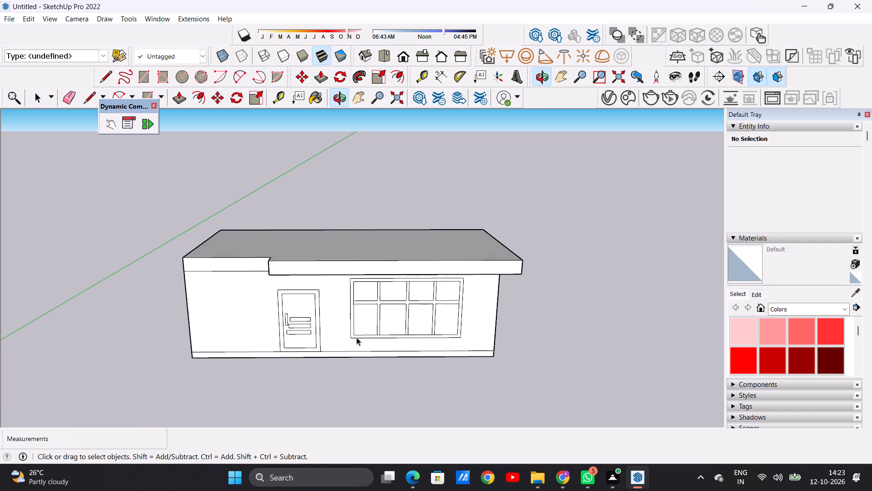
scroll(359, 341, down, 4)
scroll(276, 319, up, 4)
middle_drag(275, 331, 276, 309)
scroll(265, 319, down, 1)
scroll(271, 273, down, 1)
scroll(271, 273, up, 5)
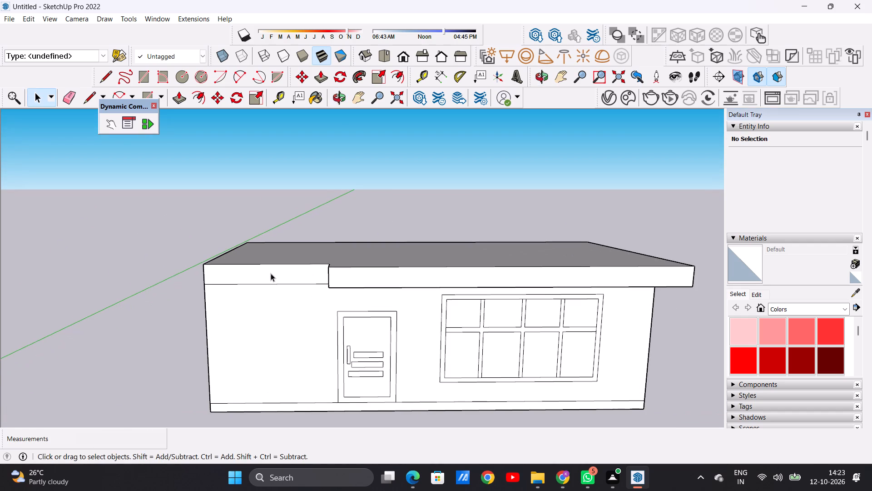
Erase the horizontal seam edge between the cut-back part of the roof slab and the front wall.
key(e)
scroll(266, 286, up, 6)
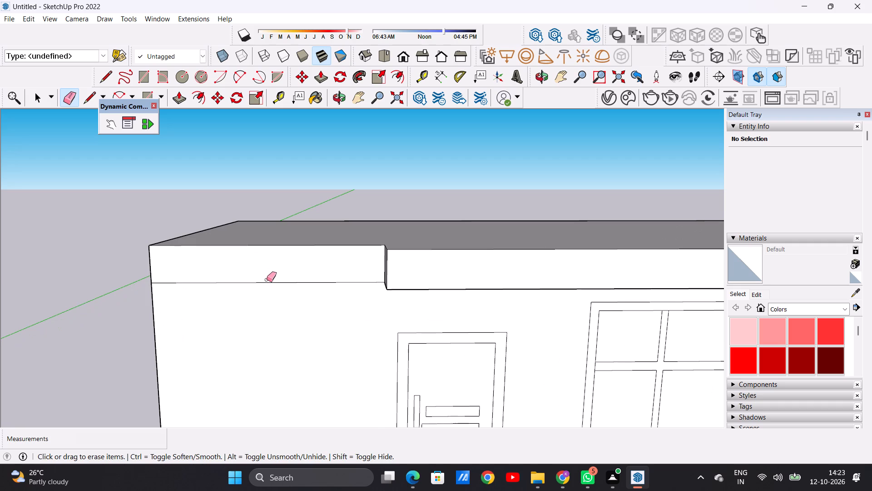
drag(267, 280, 268, 287)
key(space)
Push/Pull the shortened overhang's end face outward about 1' 8 3/16", extending it toward the door-end corner.
middle_drag(309, 357, 309, 300)
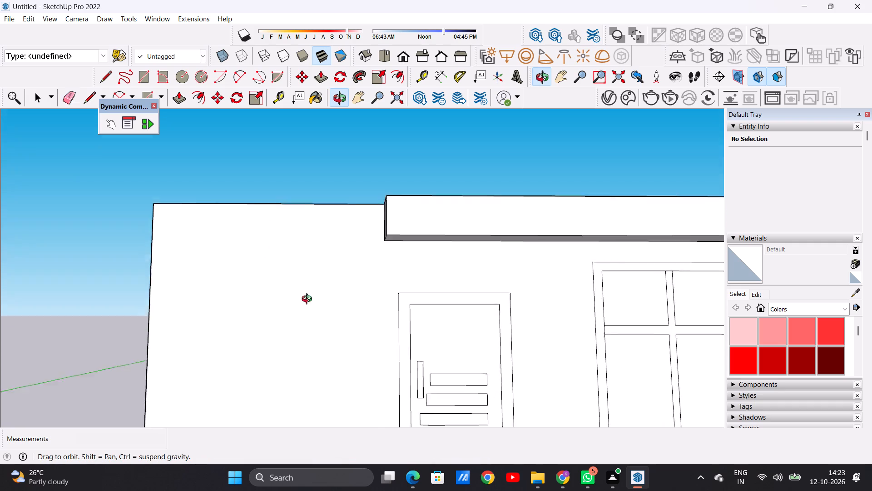
middle_drag(309, 300, 303, 327)
scroll(303, 327, down, 7)
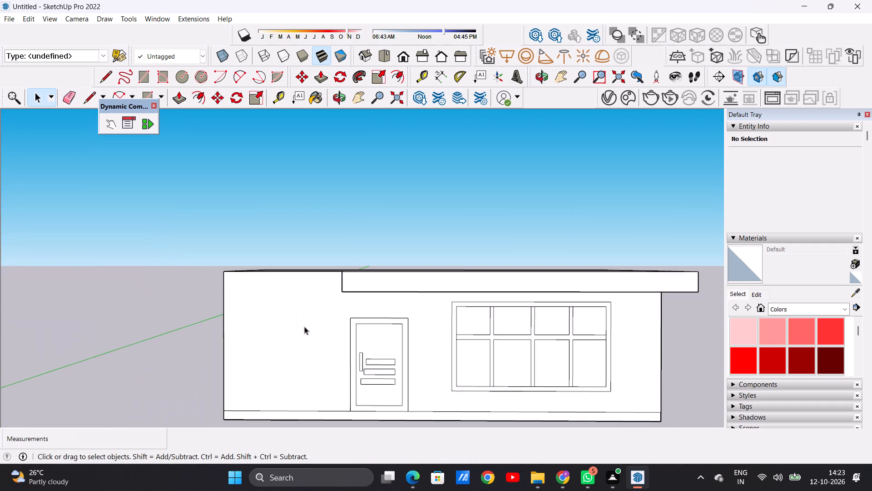
scroll(315, 328, down, 2)
middle_drag(317, 320, 466, 332)
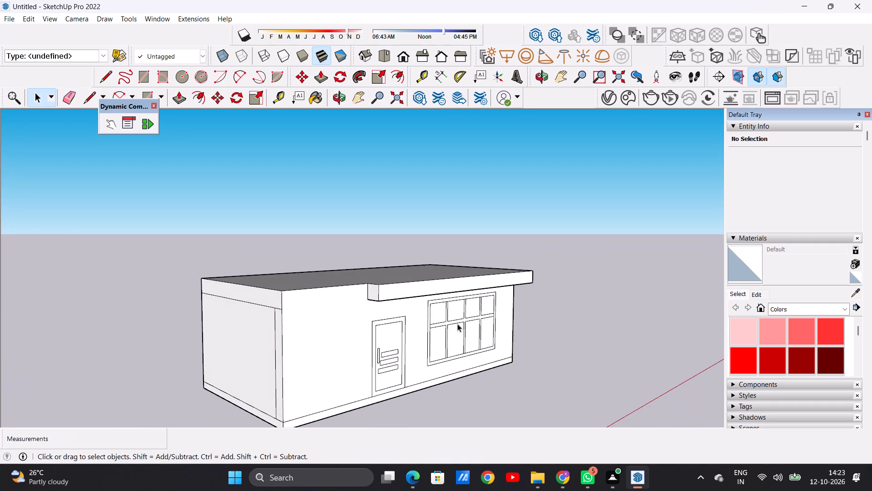
scroll(368, 280, up, 11)
key(p)
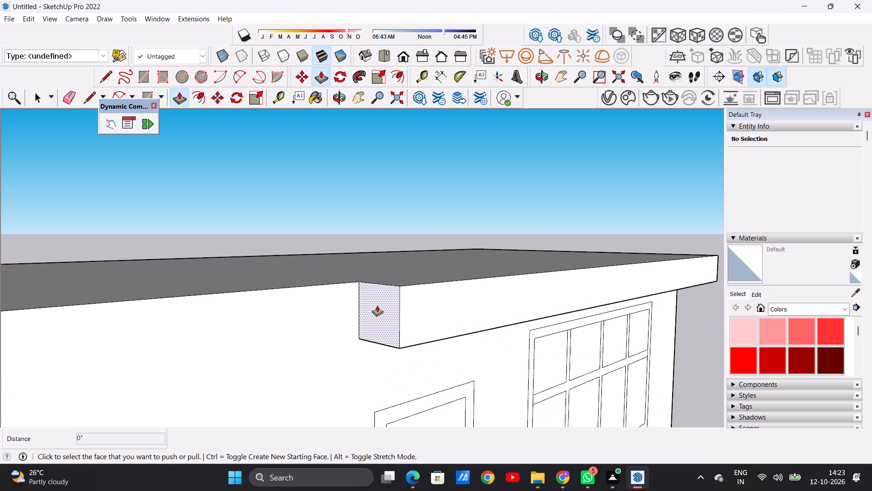
click(377, 305)
click(327, 313)
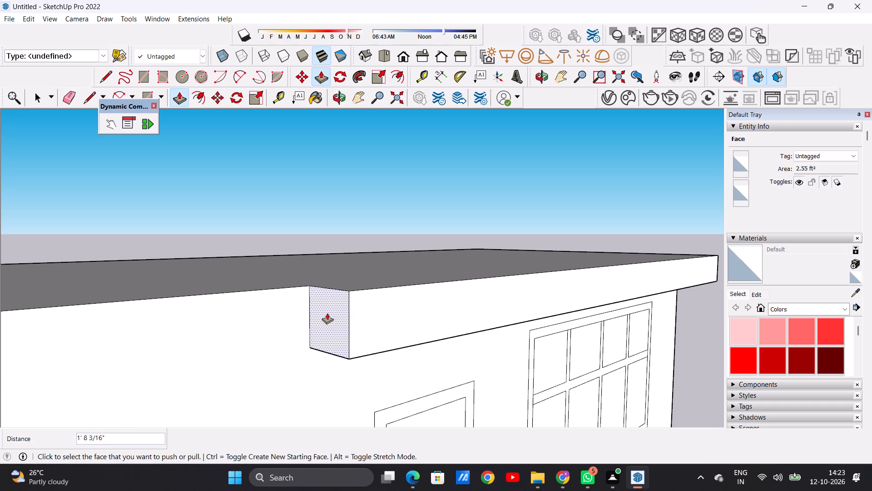
key(space)
Push/Pull the front overhang's end face back inward about 6 7/16", away from the door-end corner.
scroll(306, 302, down, 15)
middle_drag(337, 310, 232, 301)
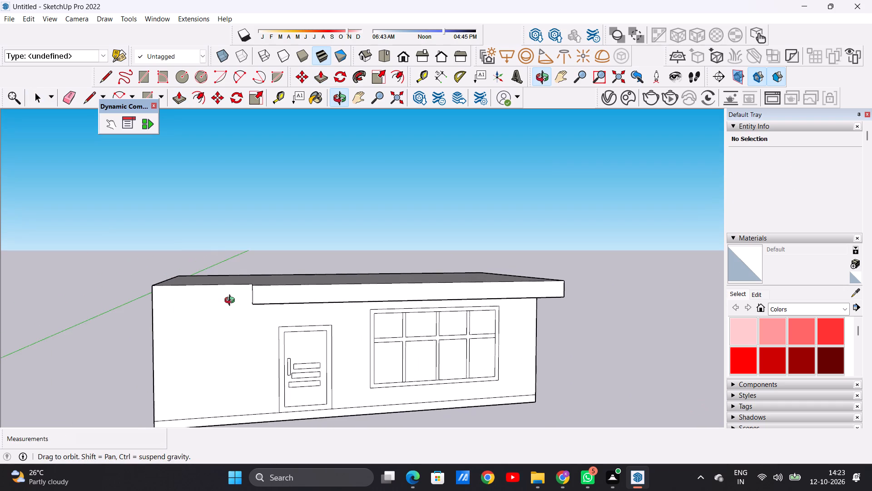
middle_drag(232, 301, 297, 315)
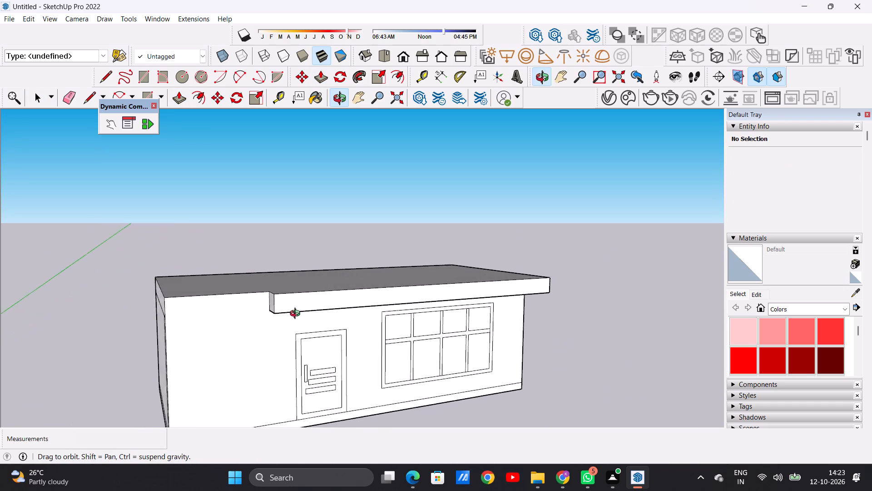
middle_drag(297, 315, 342, 334)
scroll(316, 316, up, 5)
key(p)
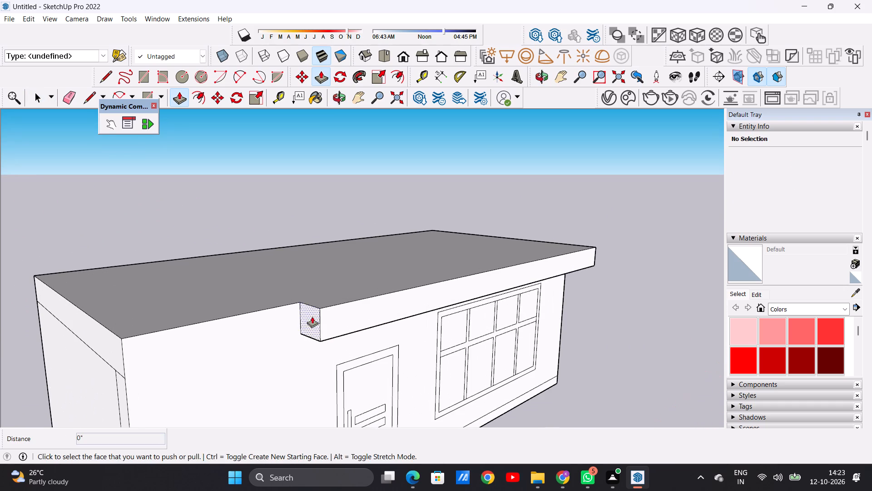
click(305, 319)
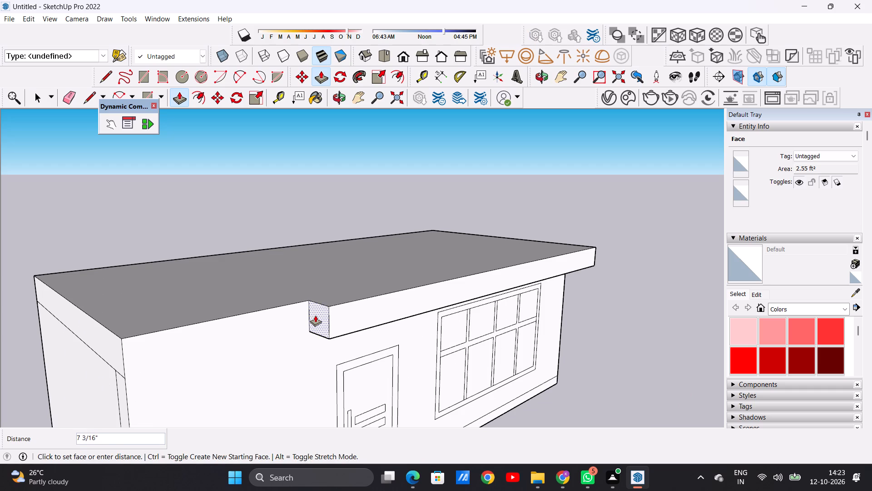
click(314, 316)
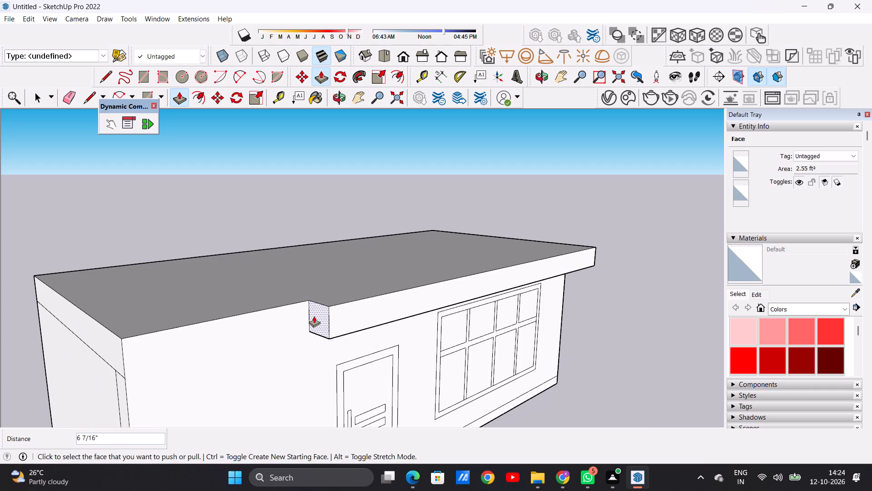
key(space)
Check where the front overhang's end sits relative to the door, viewing the facade from the front.
scroll(301, 294, down, 13)
middle_drag(332, 321, 188, 266)
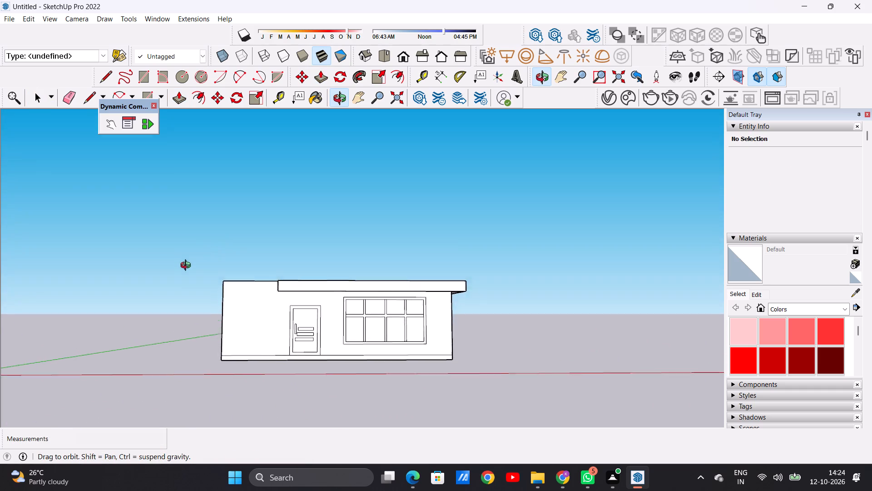
middle_drag(188, 266, 182, 288)
scroll(294, 297, up, 3)
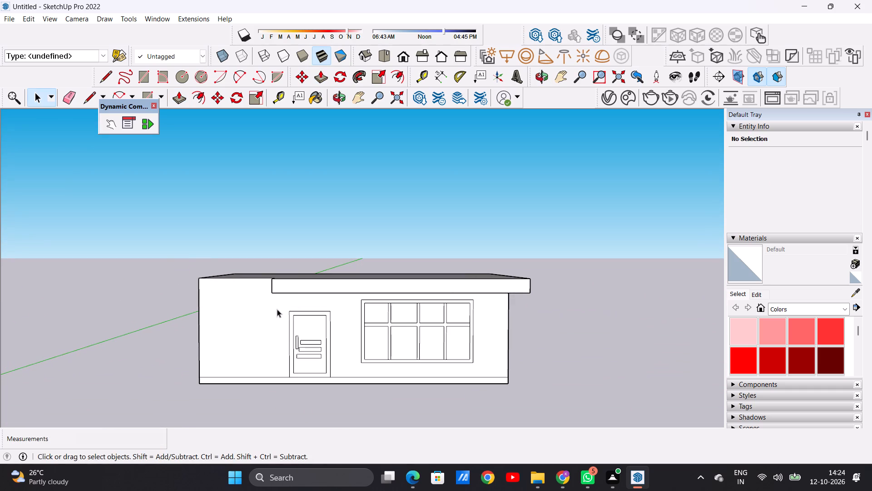
scroll(277, 309, down, 4)
scroll(264, 360, up, 6)
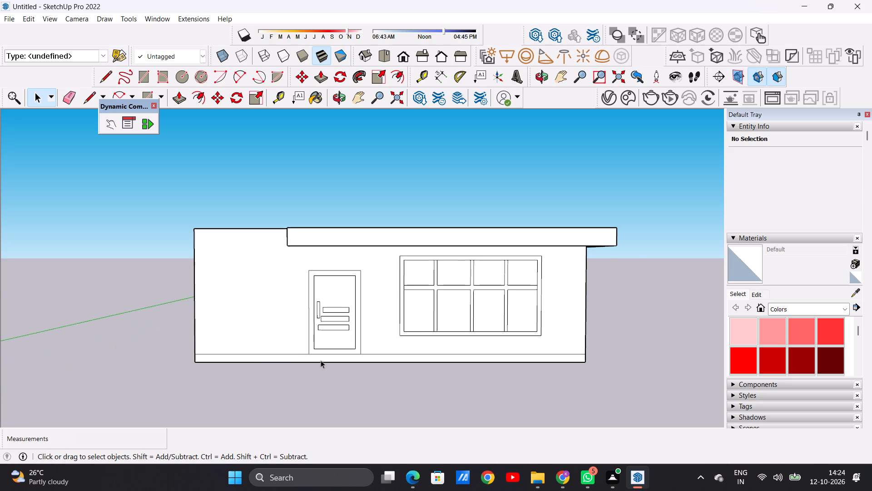
scroll(356, 364, up, 2)
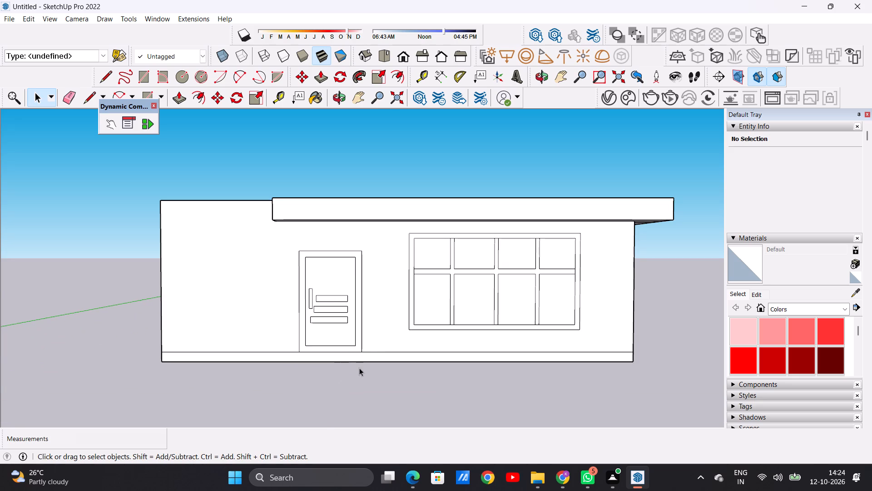
scroll(248, 350, down, 5)
middle_drag(271, 327, 251, 362)
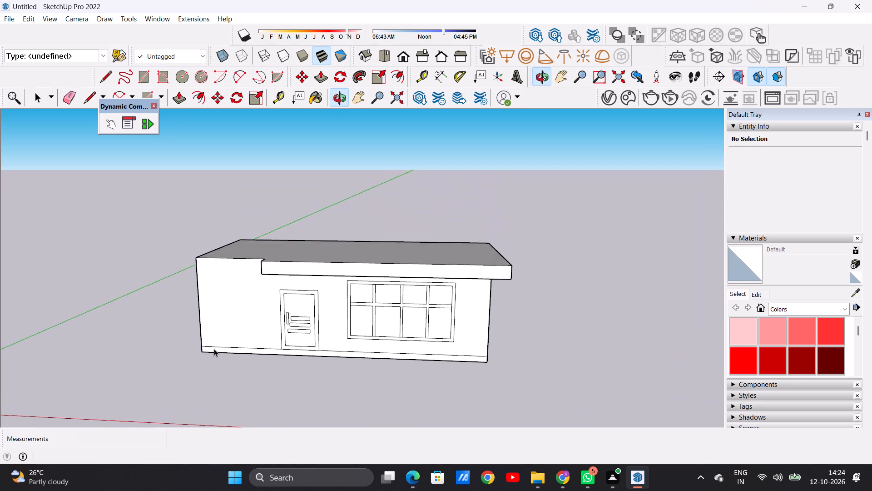
Draw a vertical line about 12' 4 1/4" long near the front wall's door-end corner, from the top edge to the base slab's bottom edge.
scroll(214, 348, up, 4)
key(l)
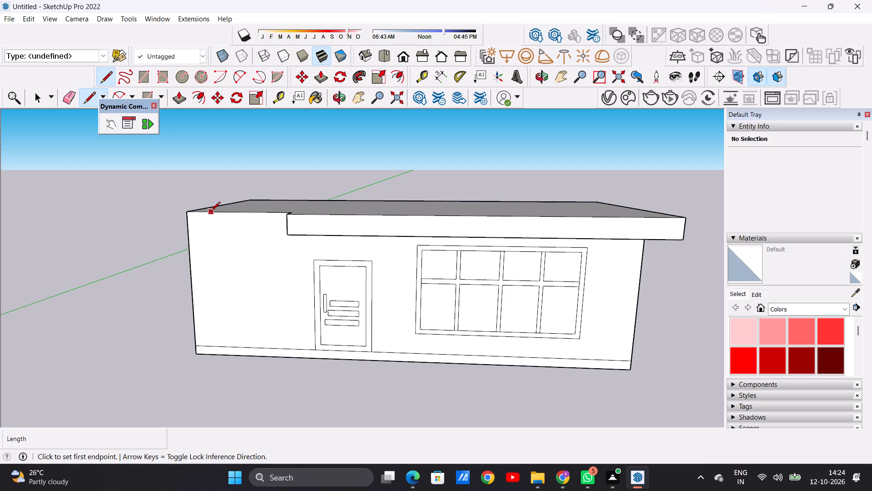
click(211, 212)
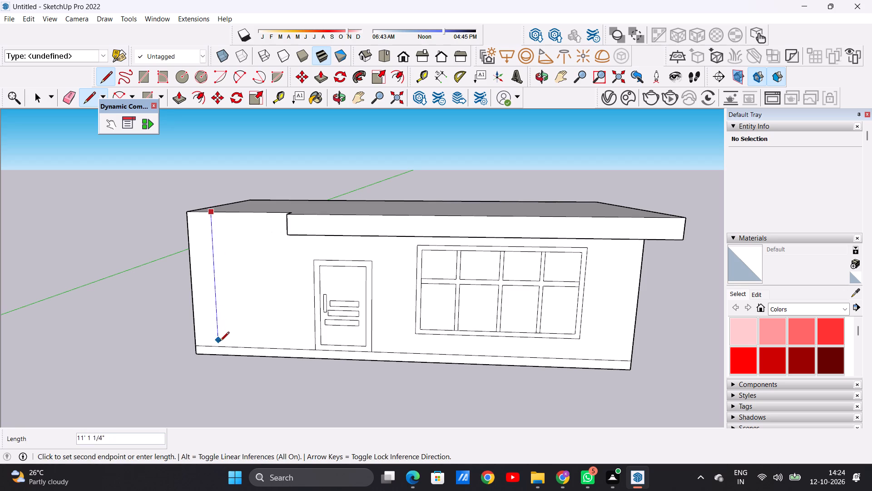
click(218, 354)
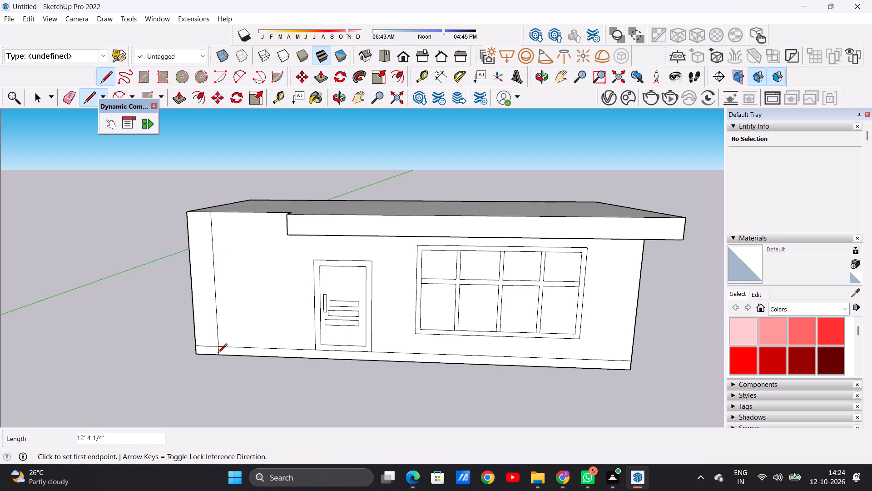
key(space)
Erase the short base slab line crossing the narrow corner strip beside the new vertical line.
key(e)
scroll(206, 363, up, 8)
drag(204, 328, 204, 337)
key(space)
scroll(228, 365, down, 14)
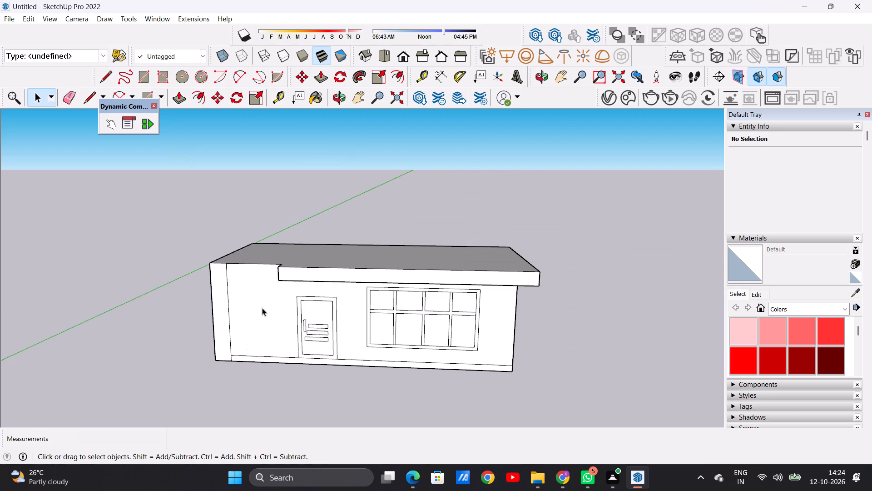
middle_drag(252, 311, 256, 277)
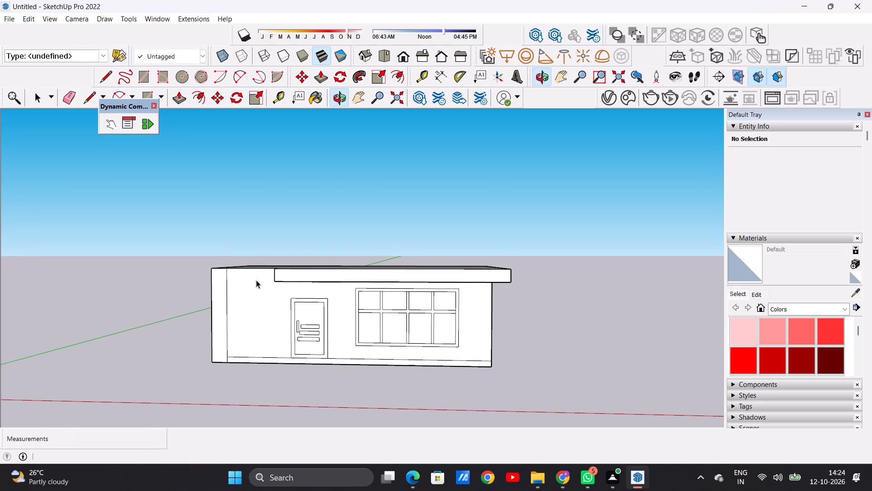
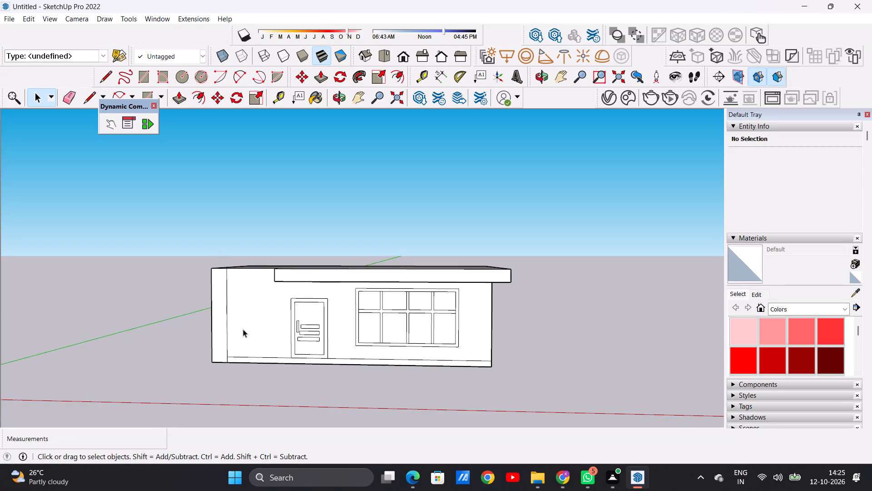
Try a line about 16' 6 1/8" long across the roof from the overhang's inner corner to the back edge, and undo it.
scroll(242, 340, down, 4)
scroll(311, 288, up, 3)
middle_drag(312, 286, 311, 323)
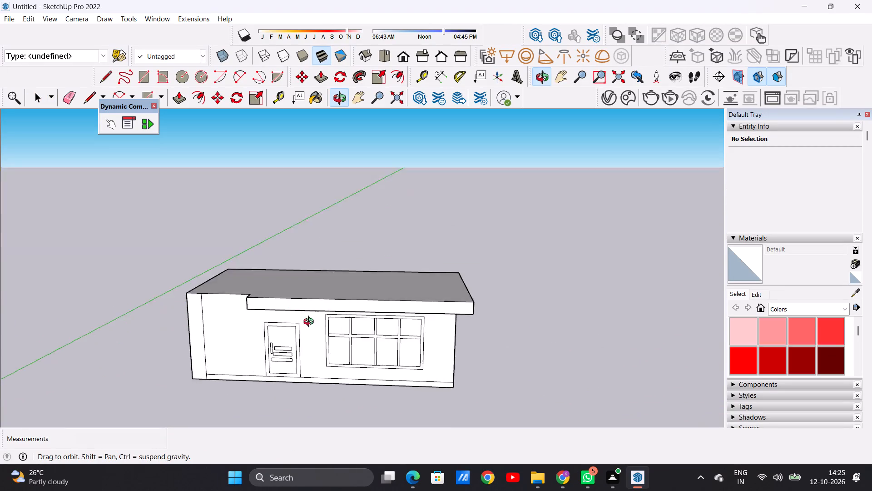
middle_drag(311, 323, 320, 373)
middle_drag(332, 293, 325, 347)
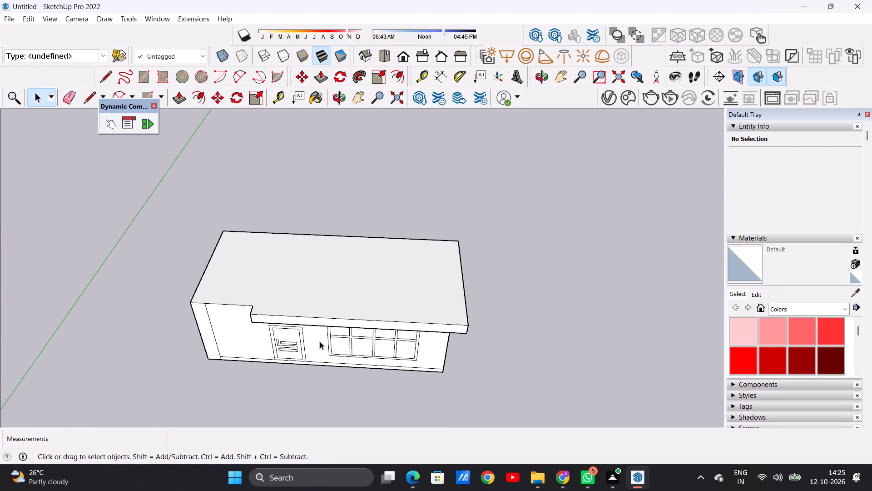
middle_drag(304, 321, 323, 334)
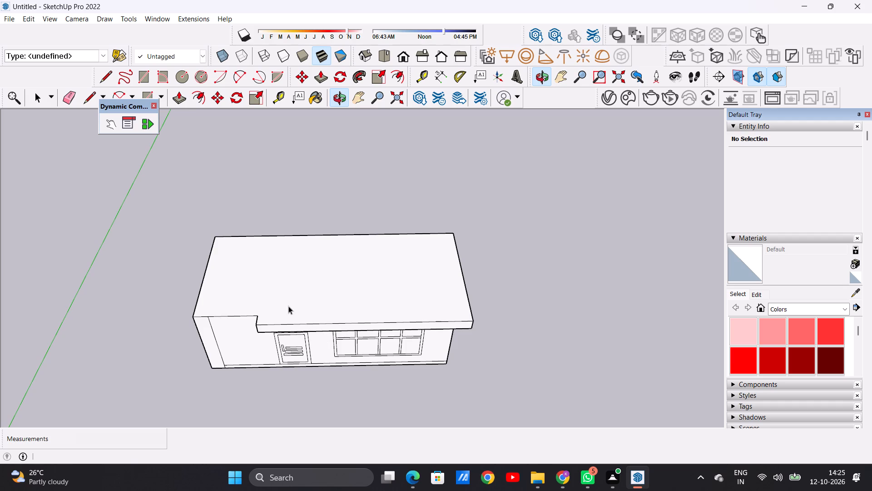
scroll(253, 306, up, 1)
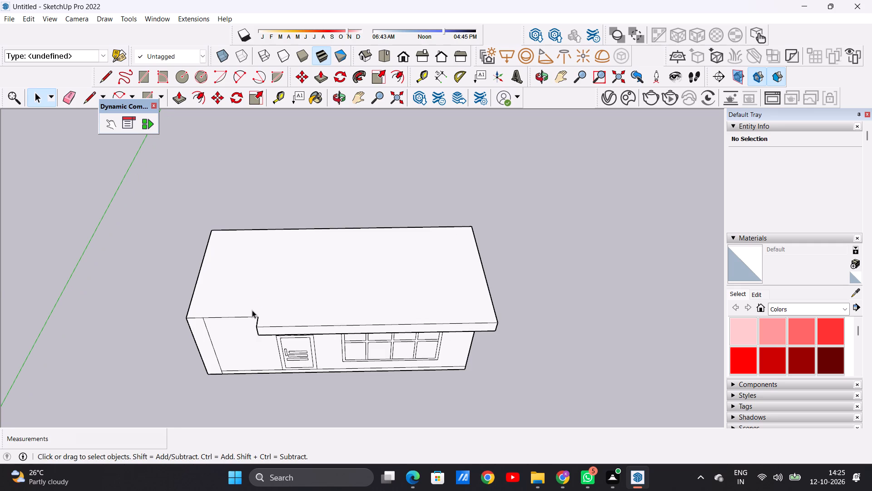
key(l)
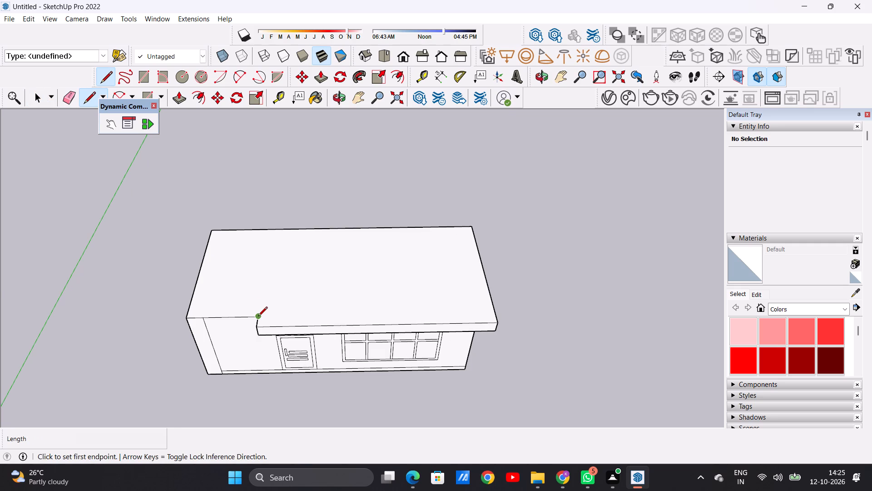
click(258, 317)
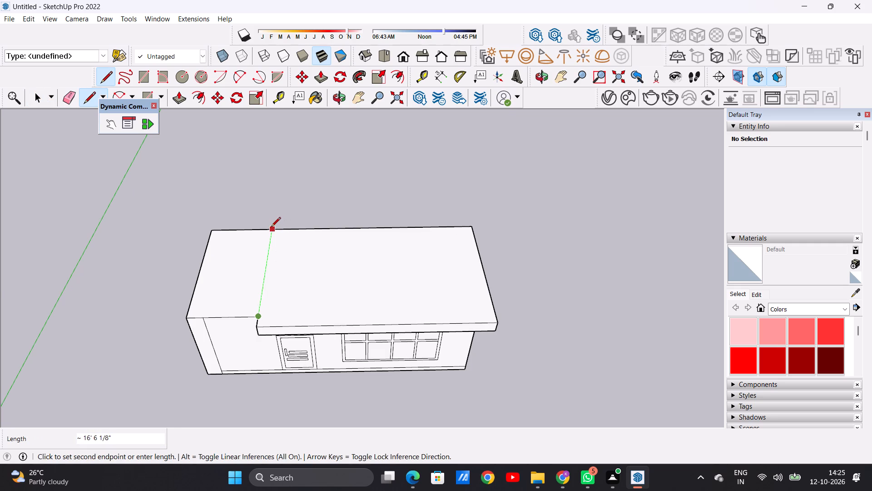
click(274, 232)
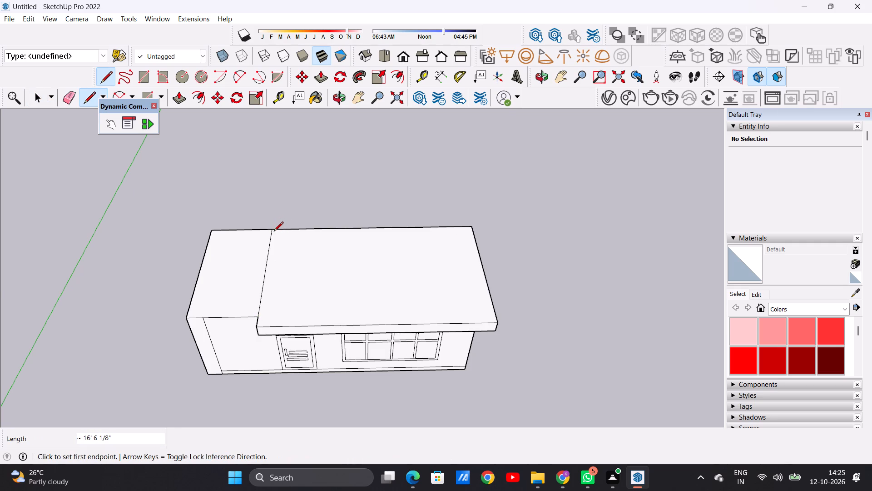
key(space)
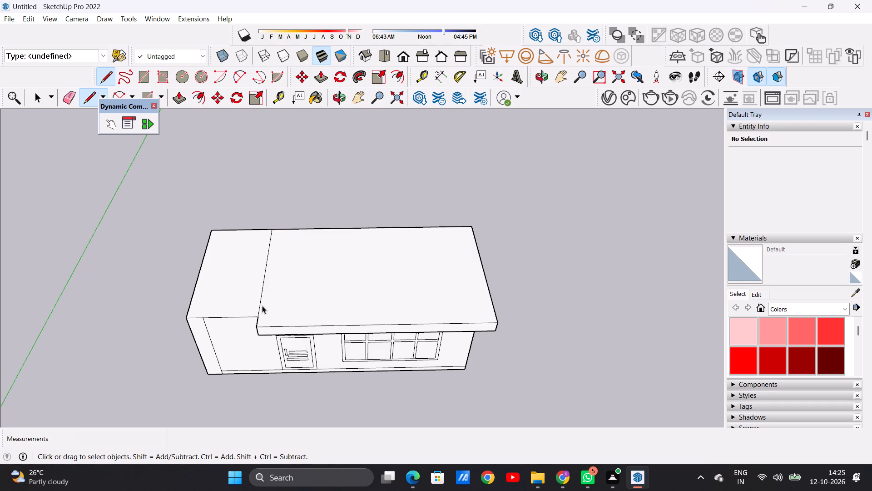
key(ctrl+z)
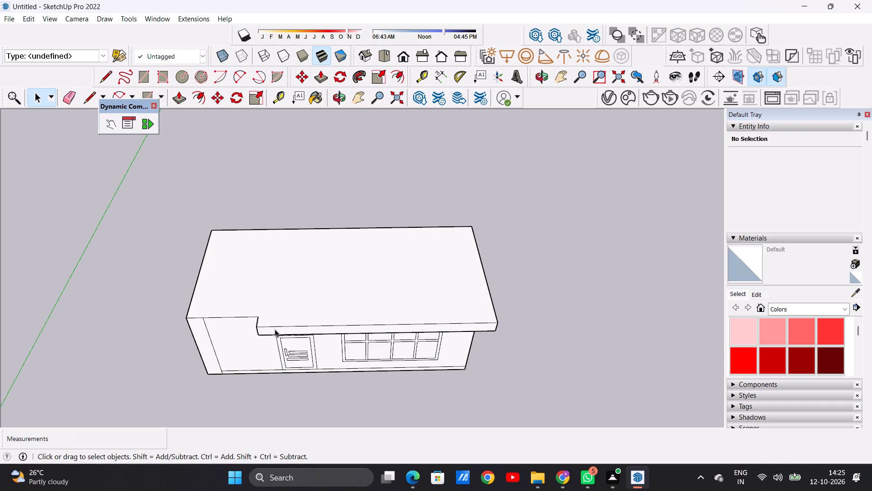
Draw a line about 29' 4 5/16" long from the overhang's inner corner to the roof's window-end edge, separating the overhang from the main roof.
scroll(277, 331, up, 1)
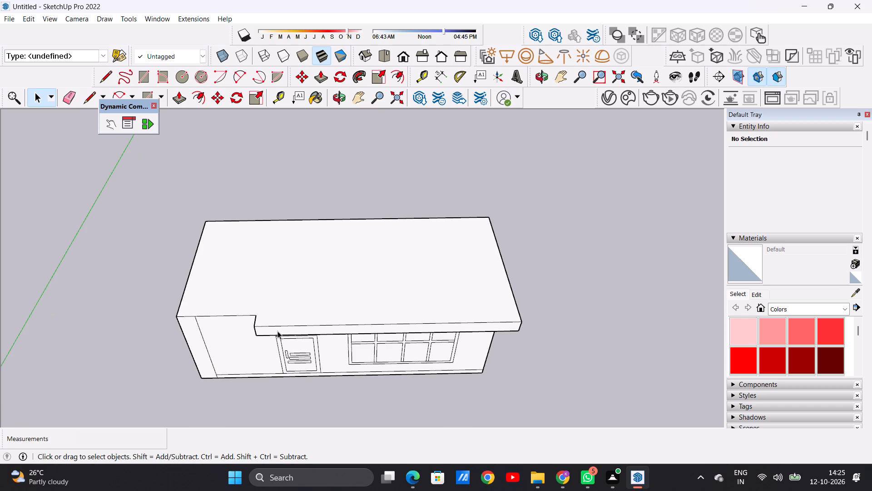
key(l)
click(255, 312)
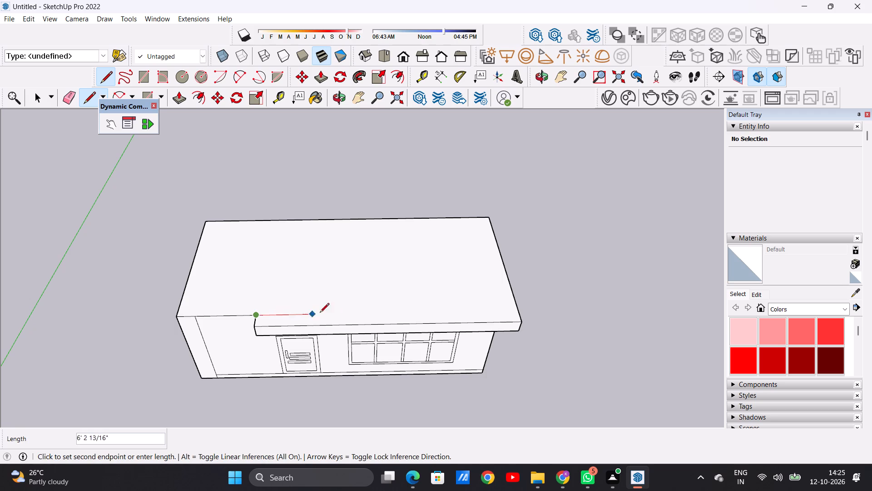
click(518, 312)
key(space)
scroll(518, 312, up, 4)
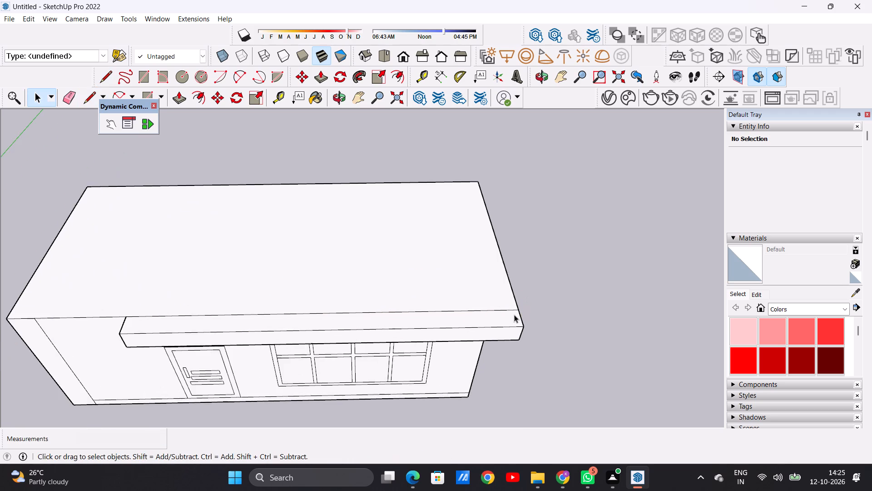
Offset the main roof face's outline inward by about 10 15/16" to form a border.
scroll(409, 320, down, 5)
middle_drag(384, 299, 381, 354)
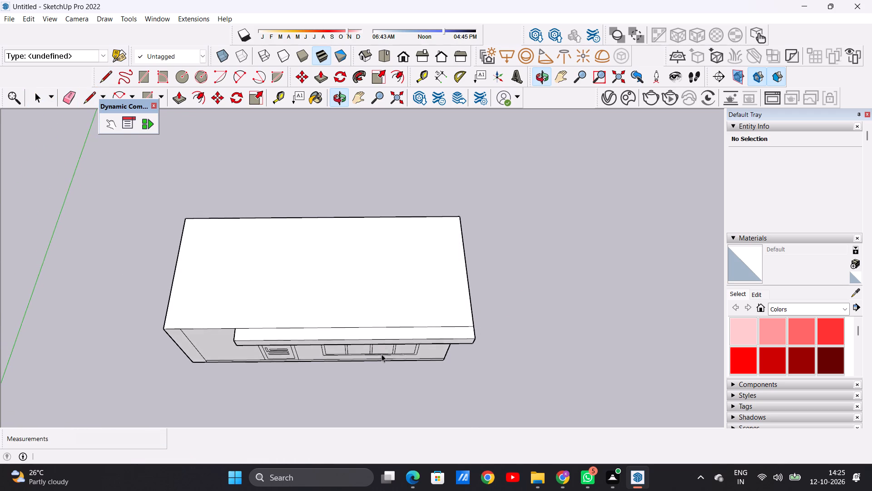
scroll(388, 313, up, 1)
key(o)
key(f)
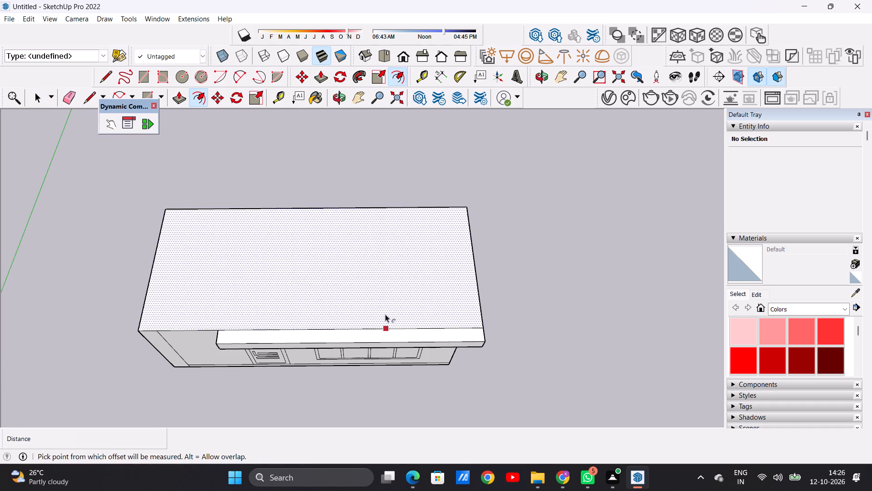
click(261, 237)
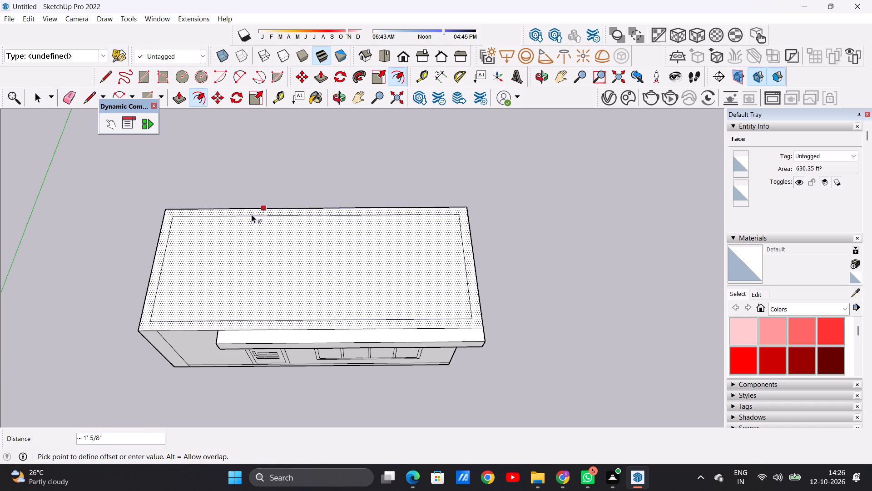
click(251, 215)
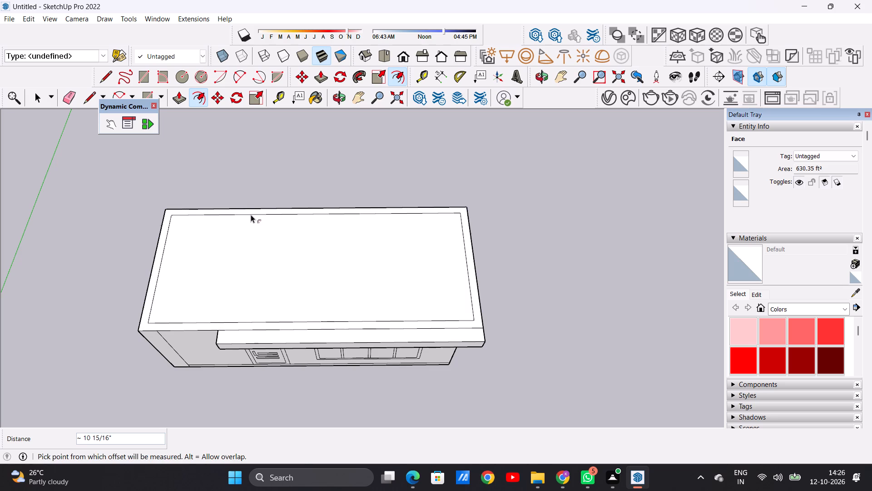
key(space)
Examine the roof border and the front overhang from above and from the front.
drag(401, 183, 394, 181)
scroll(206, 257, down, 1)
scroll(206, 258, up, 1)
scroll(206, 259, down, 3)
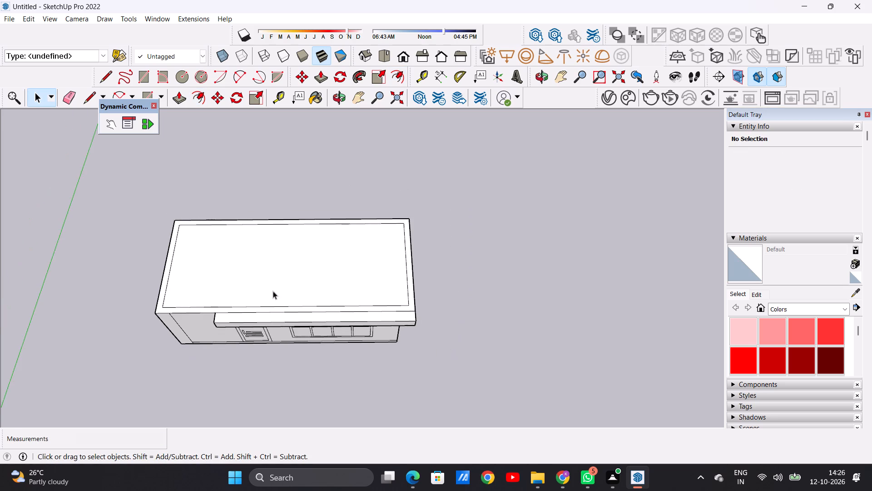
middle_drag(326, 358, 331, 247)
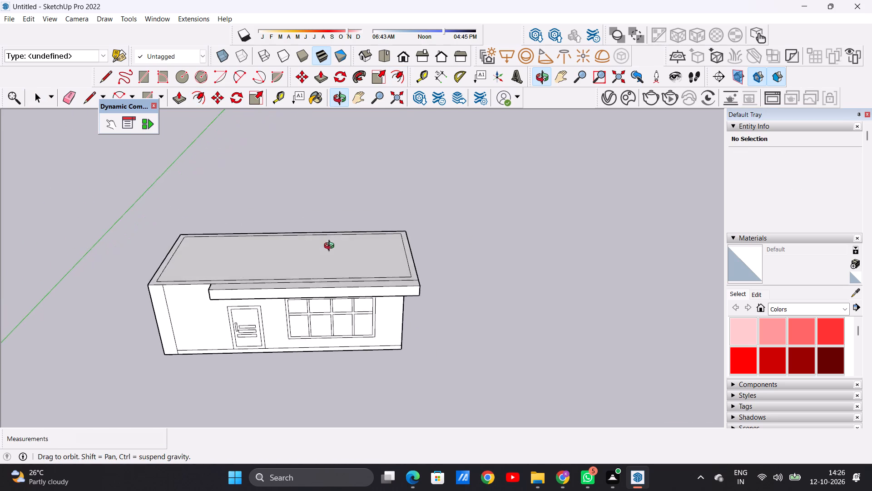
middle_drag(331, 247, 327, 317)
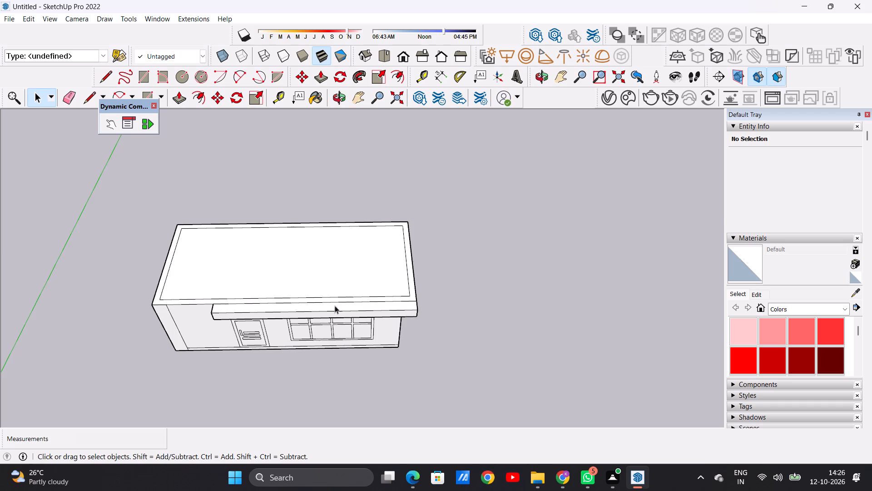
scroll(336, 297, up, 2)
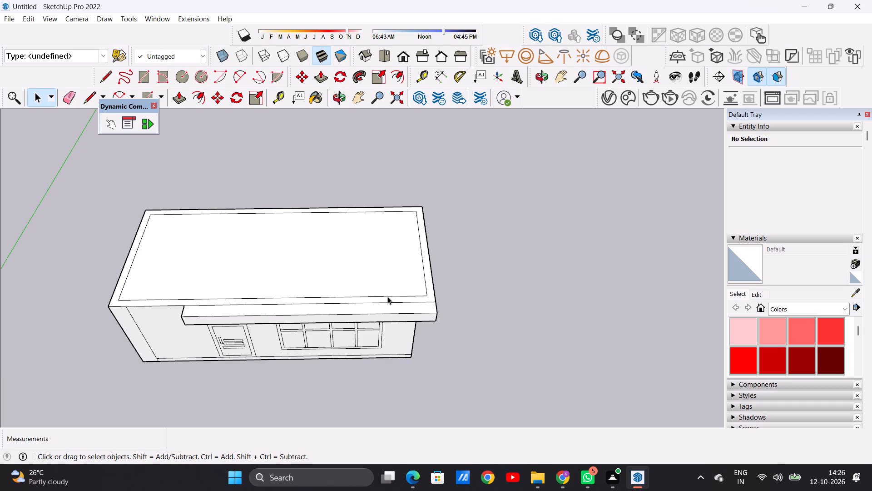
scroll(391, 298, down, 2)
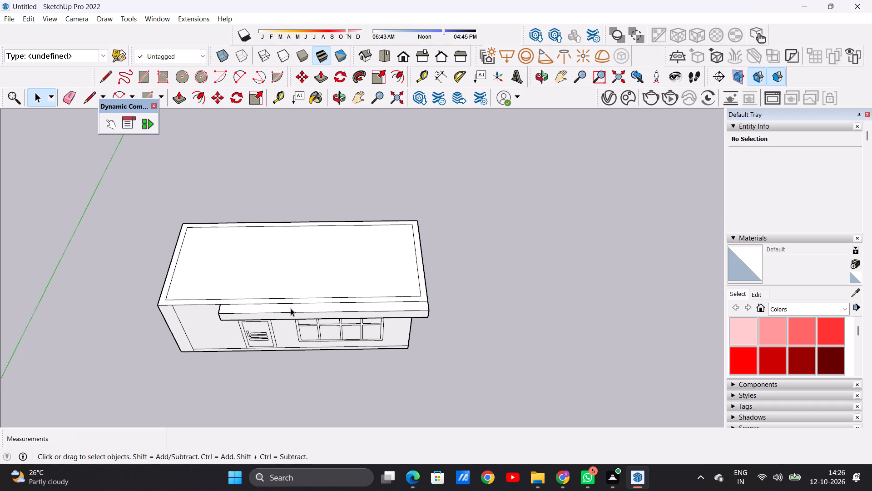
scroll(230, 301, up, 2)
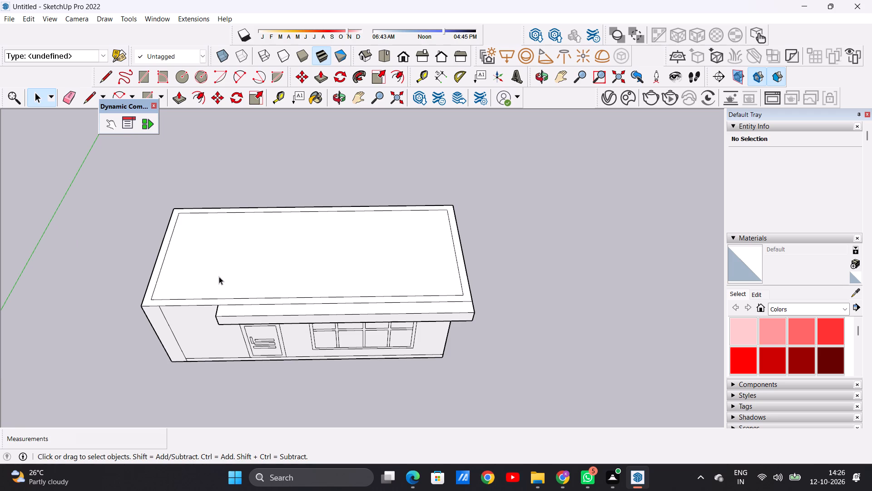
Draw a line about 10 15/16" long from the border's inner front corner at the door end straight out to the roof's side edge.
scroll(146, 296, up, 3)
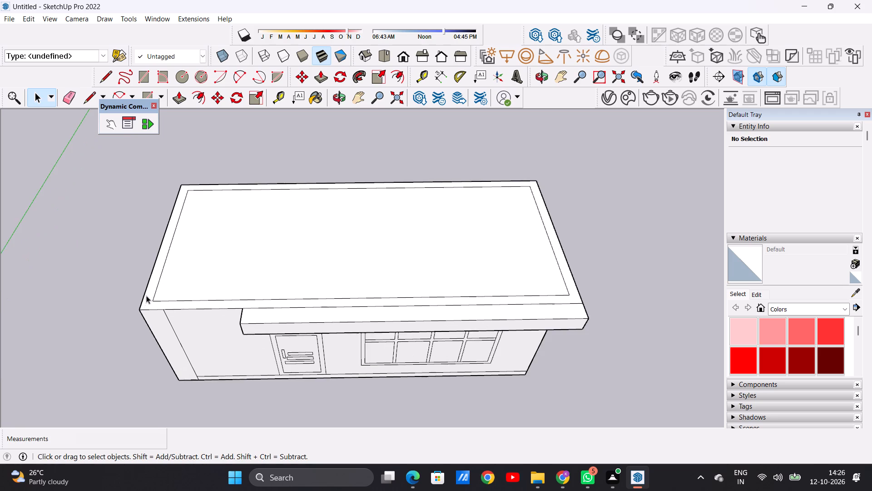
scroll(154, 301, up, 7)
key(l)
scroll(153, 301, up, 5)
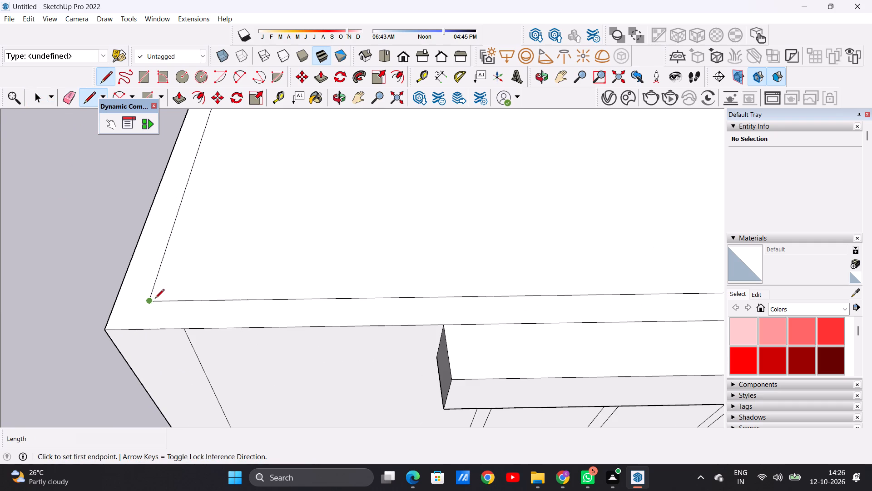
click(154, 300)
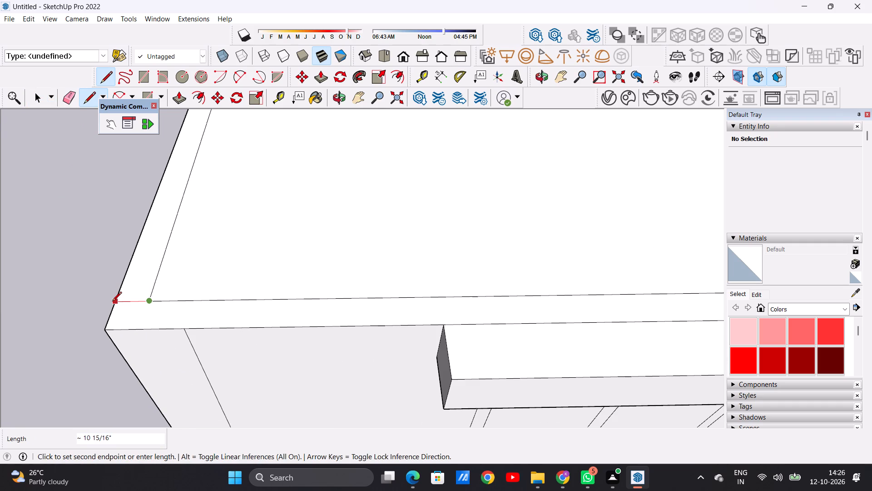
click(112, 302)
key(space)
scroll(400, 341, down, 3)
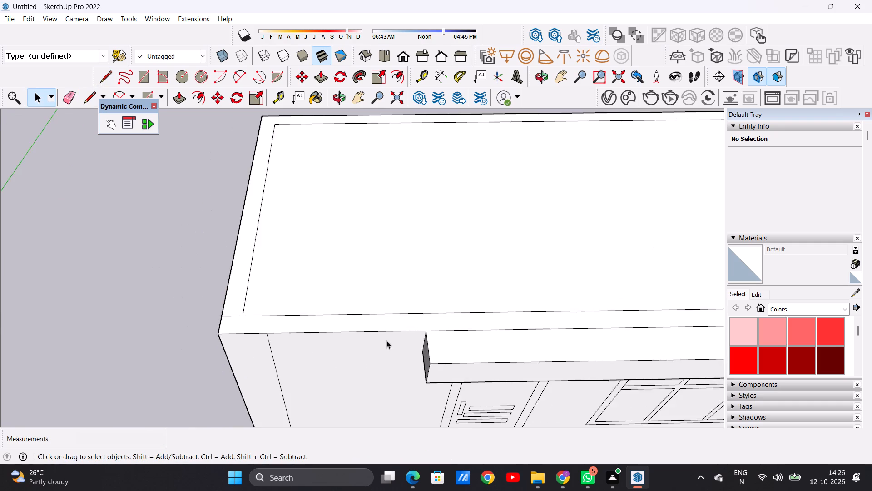
Draw a line about 10 15/16" long across the front roof border, from the overhang's inner corner to the inner border line.
scroll(386, 341, down, 6)
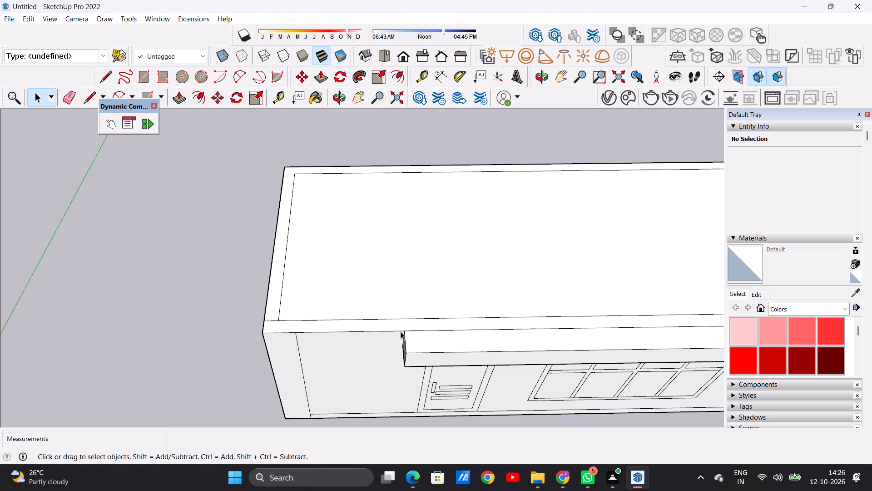
key(l)
scroll(398, 334, up, 5)
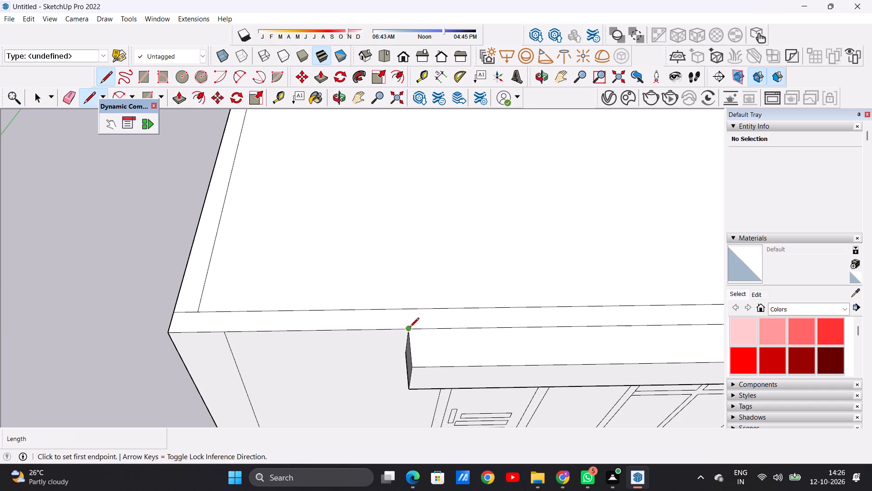
click(410, 328)
click(408, 307)
key(space)
Look over the divided roof border and check the villa elevation brief in Fuji.
scroll(368, 326, down, 11)
scroll(326, 332, down, 5)
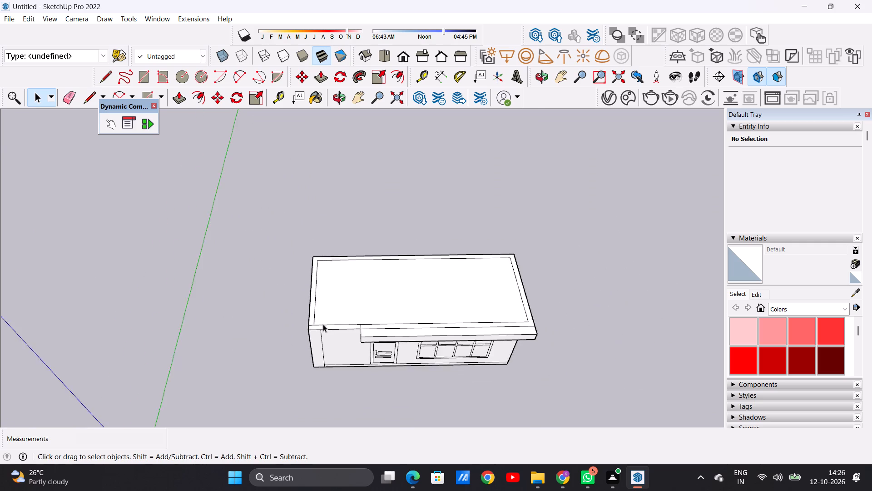
scroll(323, 324, down, 2)
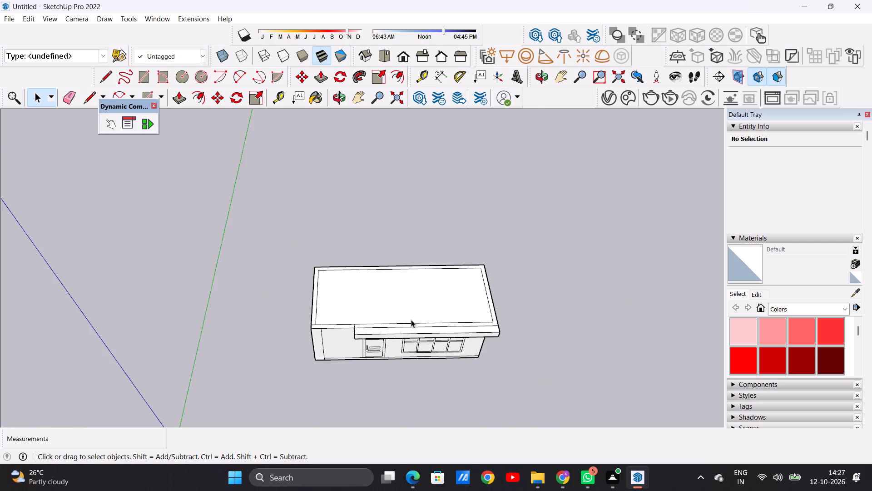
scroll(413, 322, up, 3)
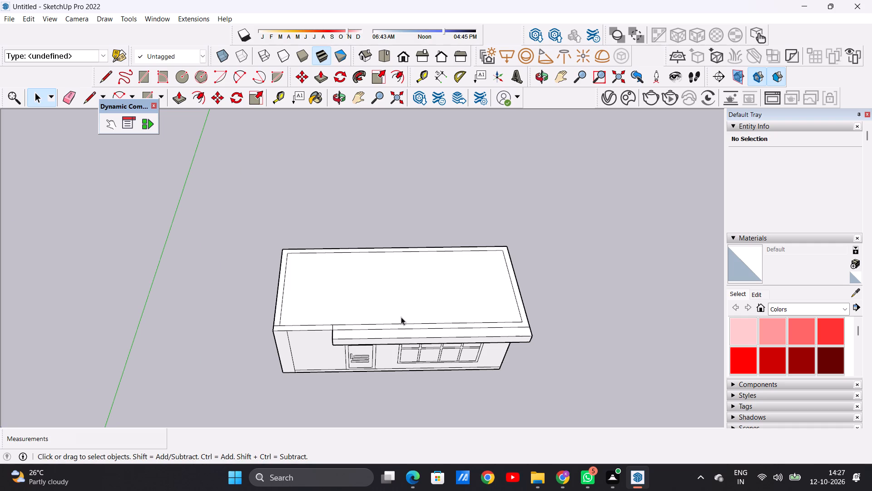
scroll(377, 311, down, 4)
middle_drag(399, 331, 390, 281)
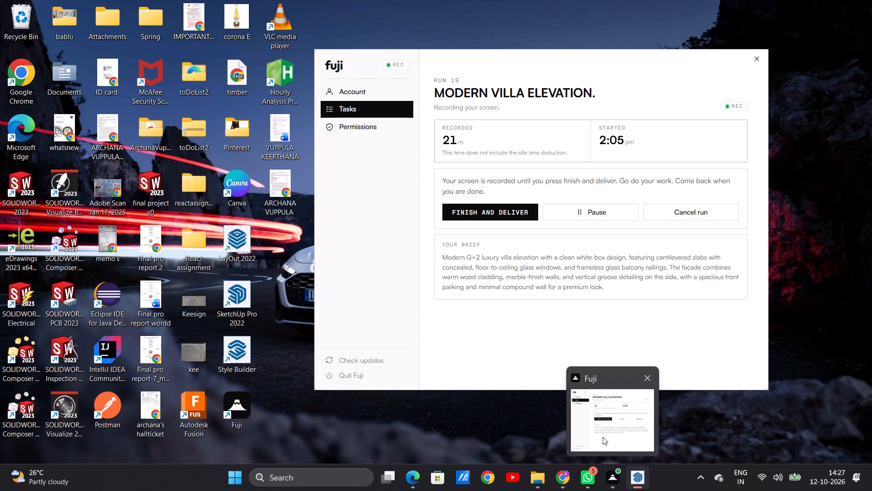
click(607, 409)
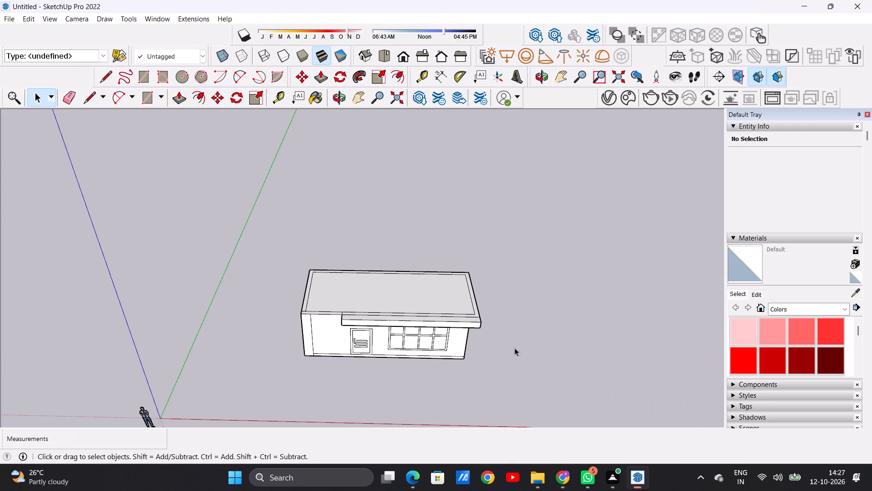
scroll(350, 263, up, 2)
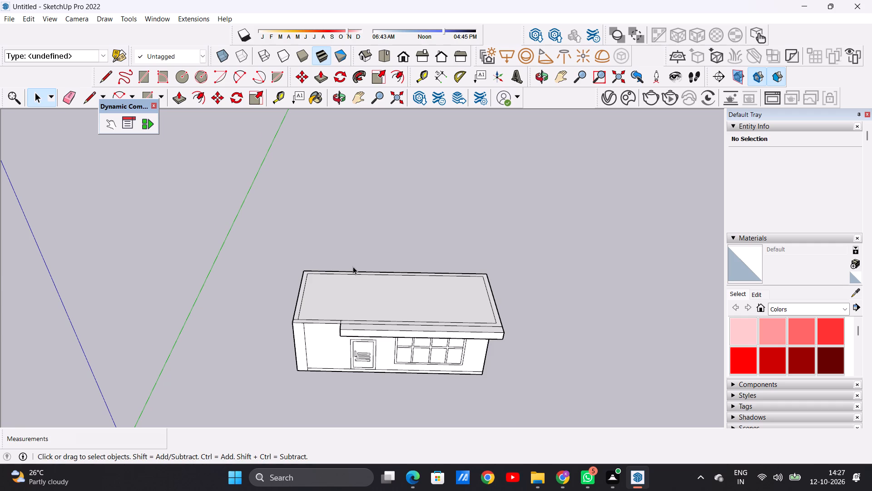
Draw a line about 14' 8 3/16" long across the roof's inner face, from the front inner border line straight back to the rear one.
scroll(368, 349, up, 1)
scroll(324, 286, down, 5)
scroll(385, 287, up, 8)
middle_drag(404, 301, 395, 283)
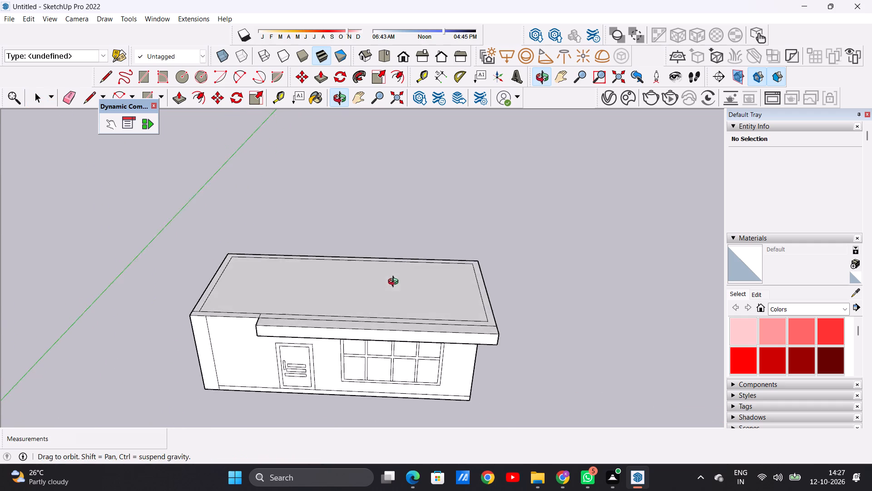
middle_drag(395, 283, 398, 356)
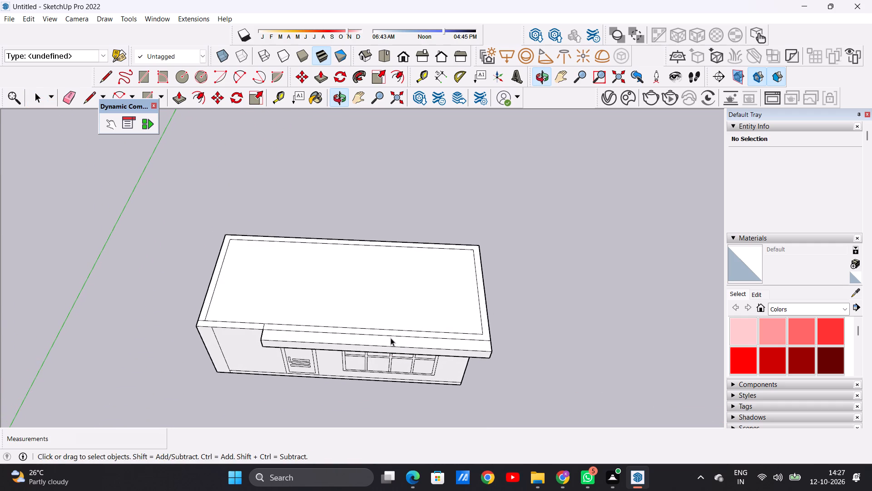
scroll(386, 329, up, 1)
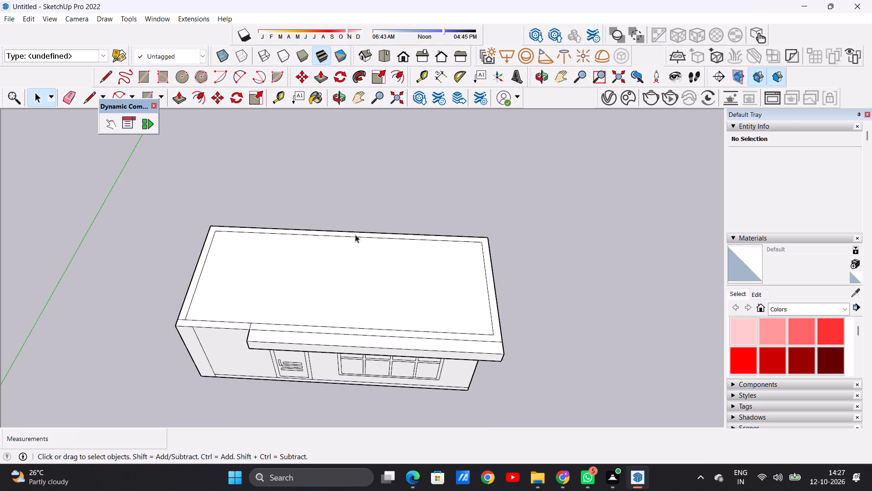
key(l)
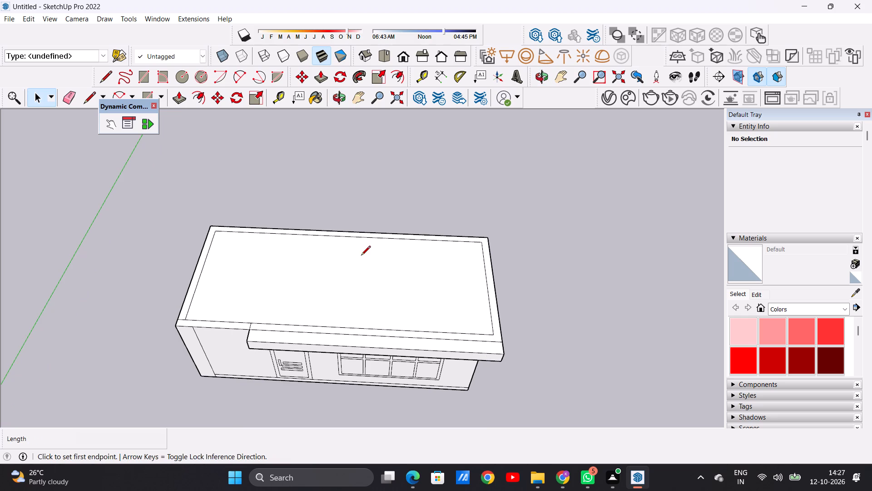
click(364, 327)
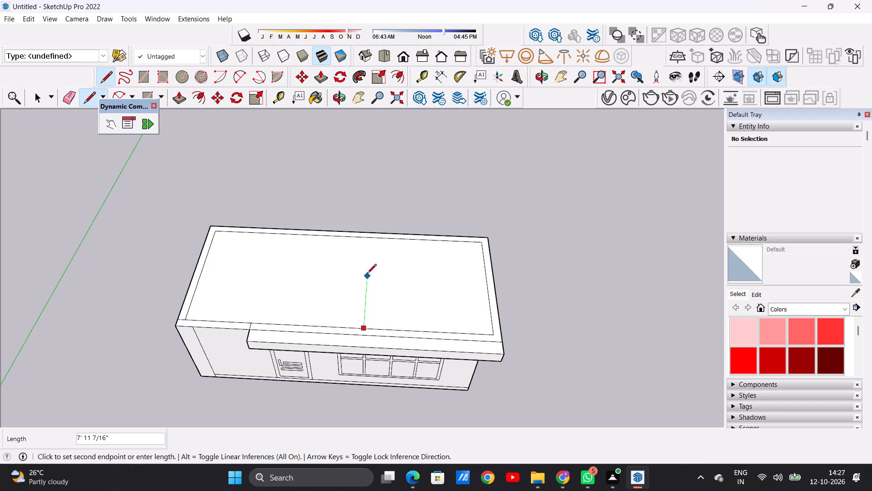
click(371, 238)
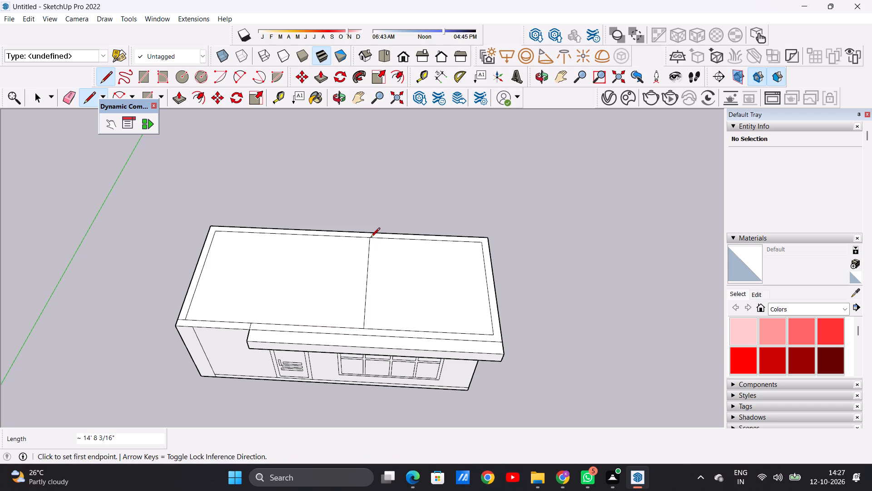
key(space)
Extend the roof's dividing line about 10 15/16" forward across the front border to the overhang's inner edge.
scroll(370, 318, up, 1)
scroll(370, 322, down, 1)
scroll(370, 324, up, 5)
scroll(359, 322, down, 7)
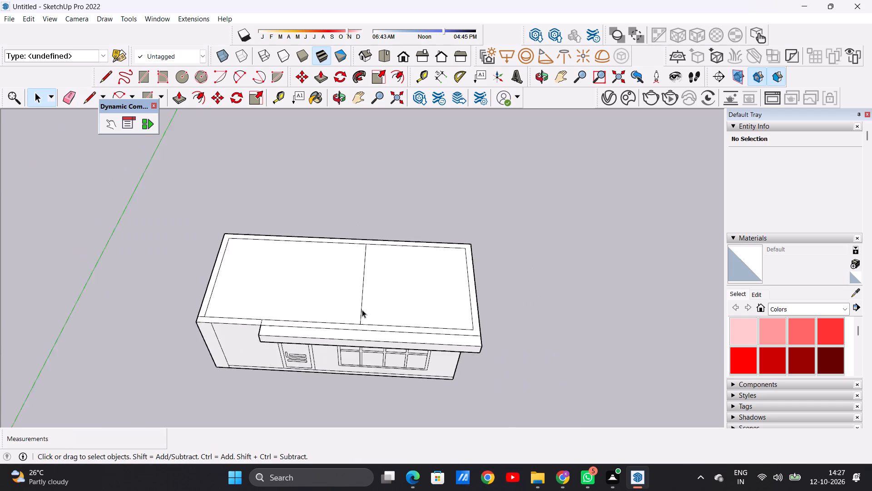
scroll(362, 310, down, 2)
middle_drag(364, 340, 369, 354)
scroll(363, 311, up, 1)
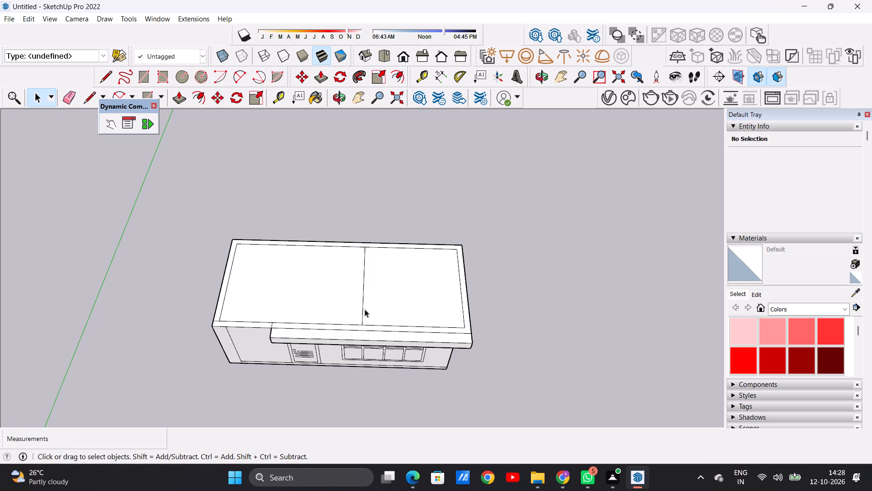
scroll(367, 328, up, 5)
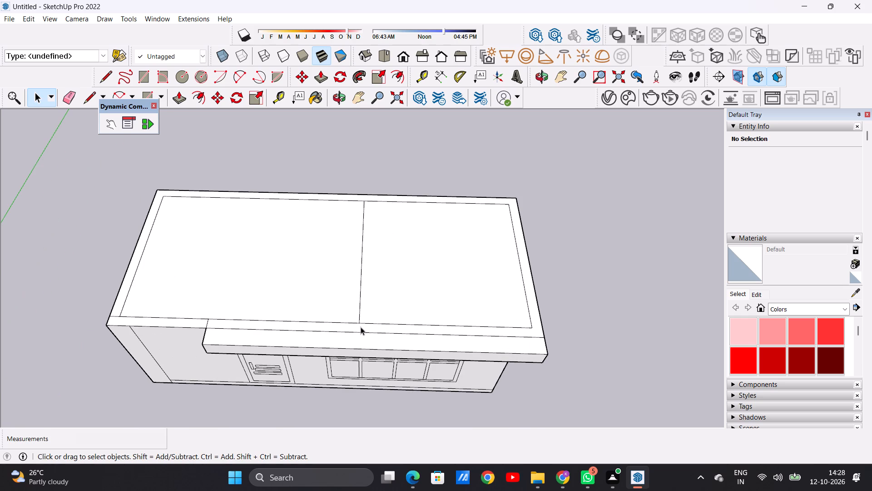
key(l)
click(357, 323)
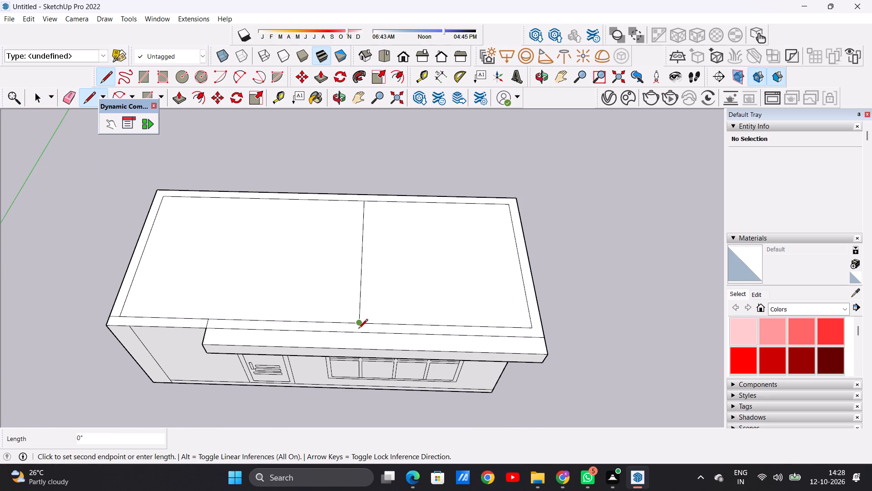
click(358, 331)
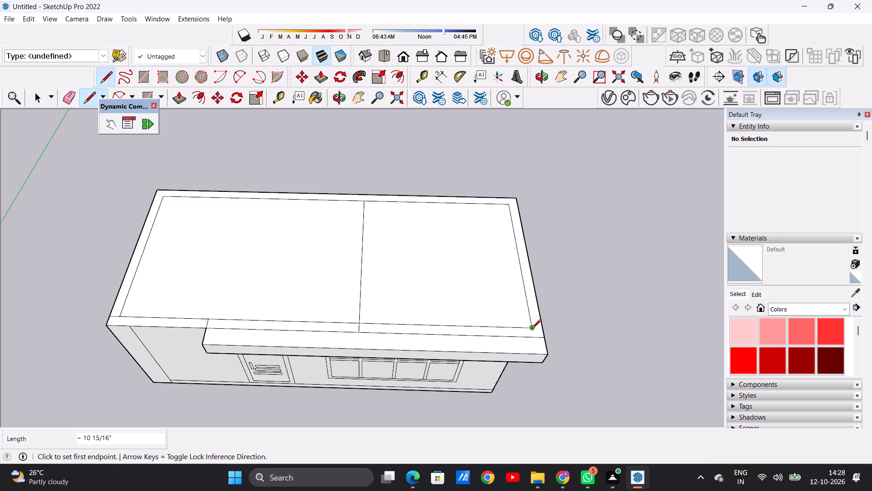
key(space)
Draw a line about 10 15/16" long across the front border, from its inner corner at the window end to the overhang's inner edge.
key(l)
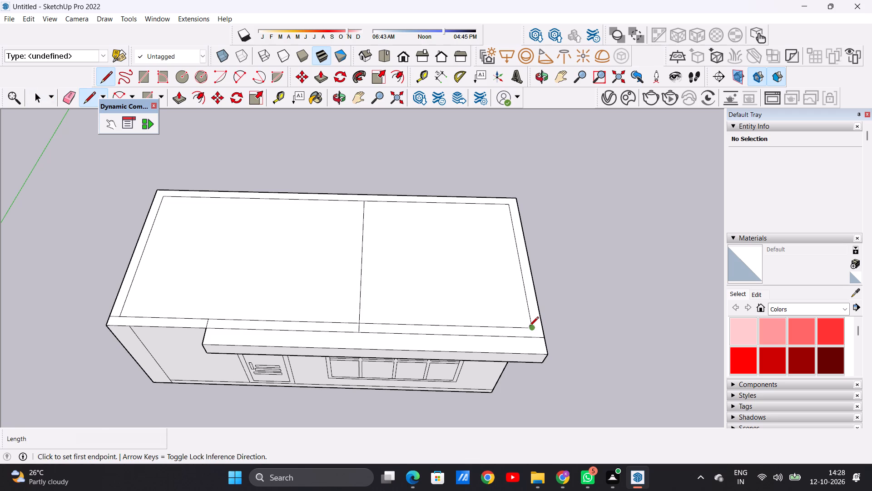
click(529, 327)
click(533, 336)
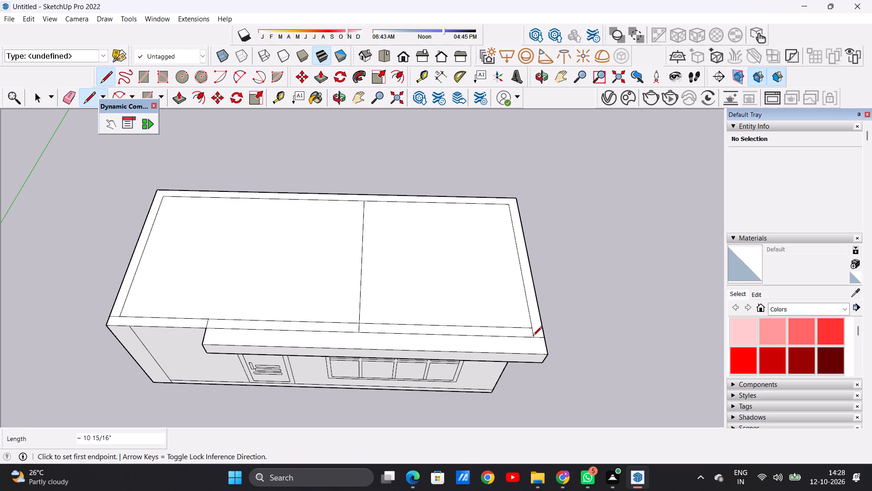
key(space)
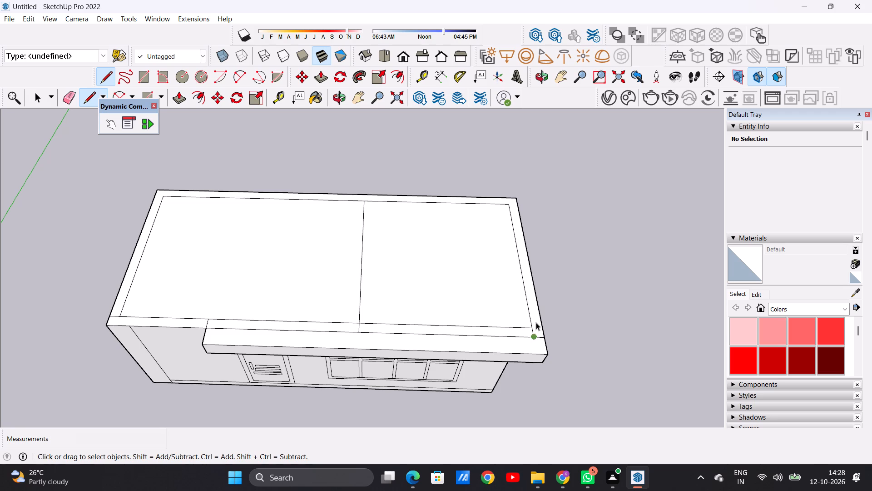
Push/Pull the roof border's rear and side strip up 10' to form the first-floor walls.
scroll(349, 324, down, 2)
scroll(407, 322, down, 1)
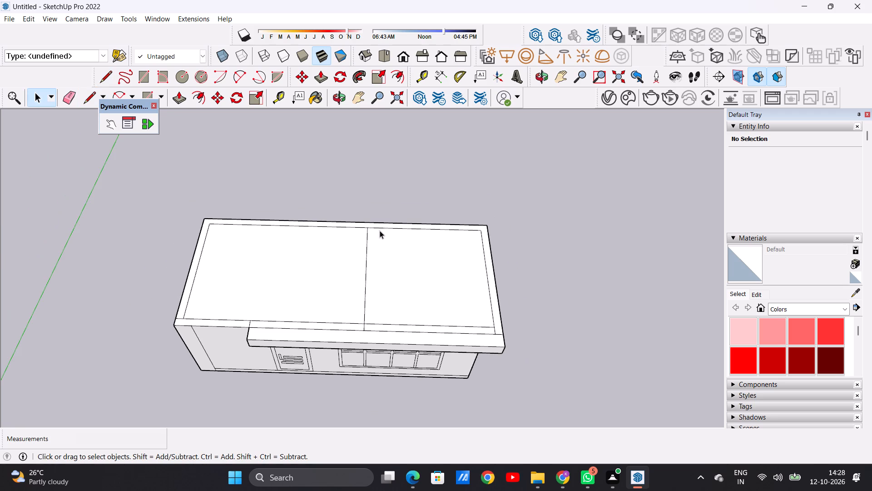
scroll(373, 213, up, 8)
scroll(387, 315, down, 11)
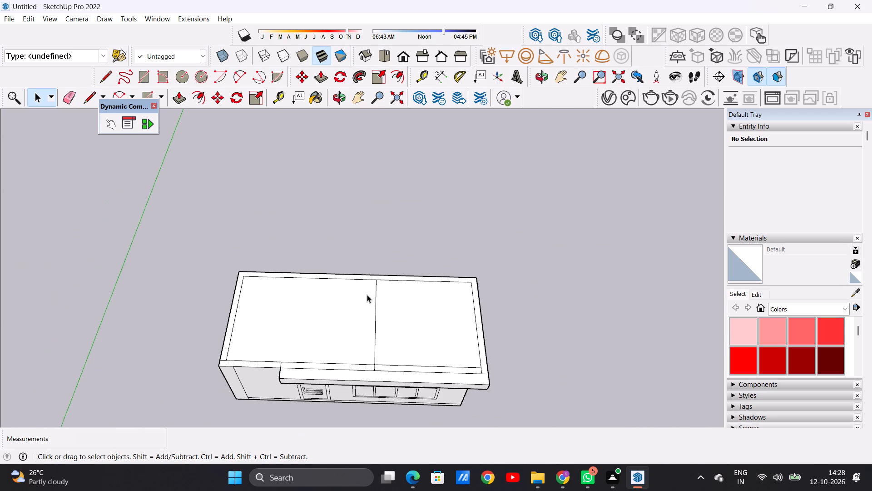
middle_drag(479, 393, 476, 354)
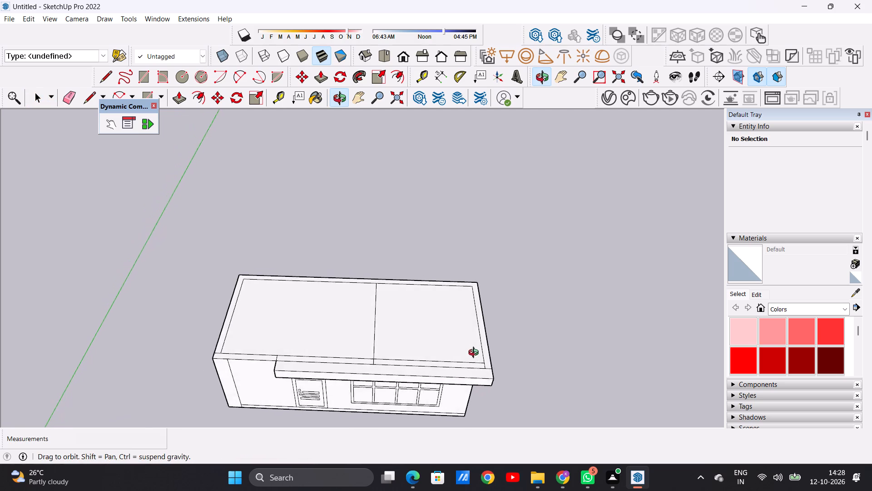
middle_drag(476, 354, 474, 347)
scroll(480, 349, up, 1)
key(p)
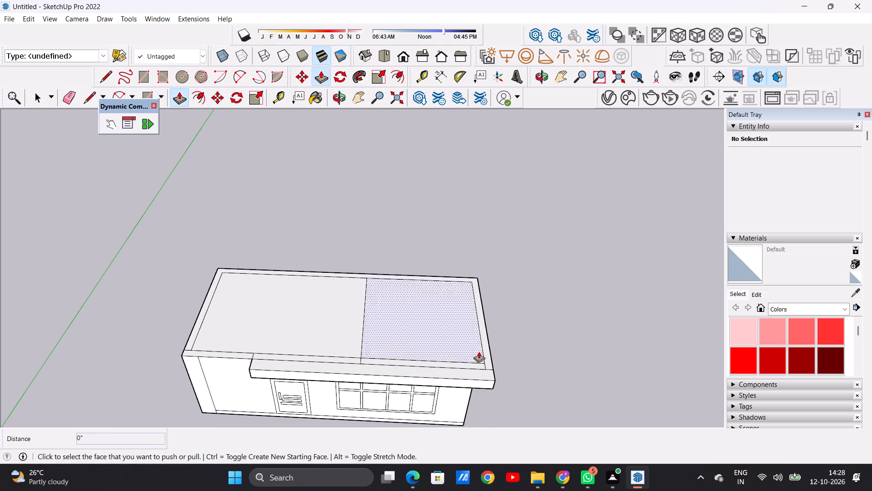
scroll(490, 350, up, 4)
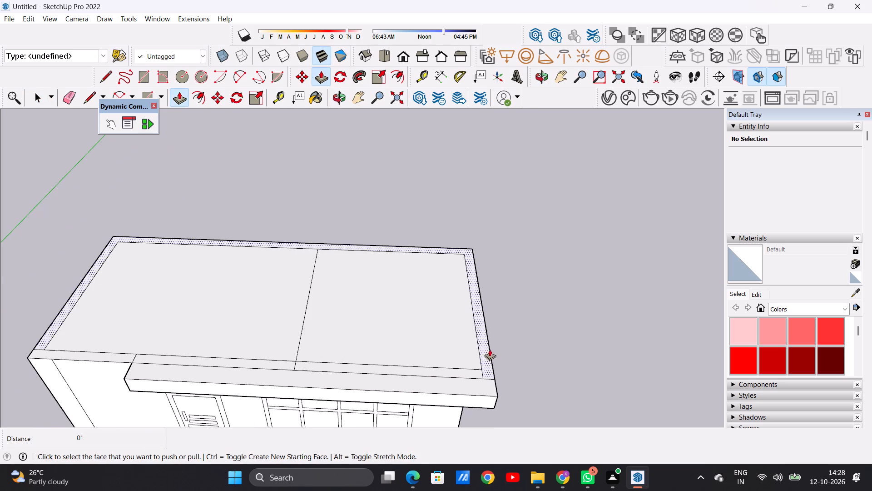
click(486, 347)
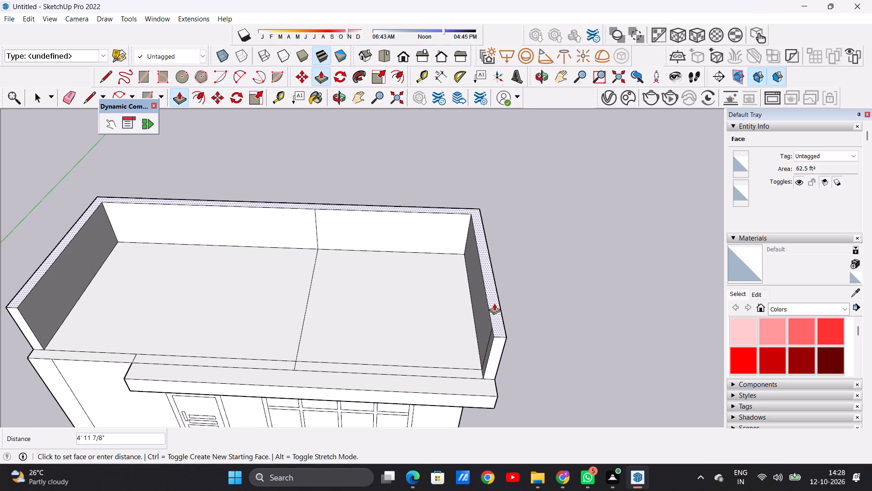
middle_drag(515, 277, 503, 220)
scroll(506, 254, down, 9)
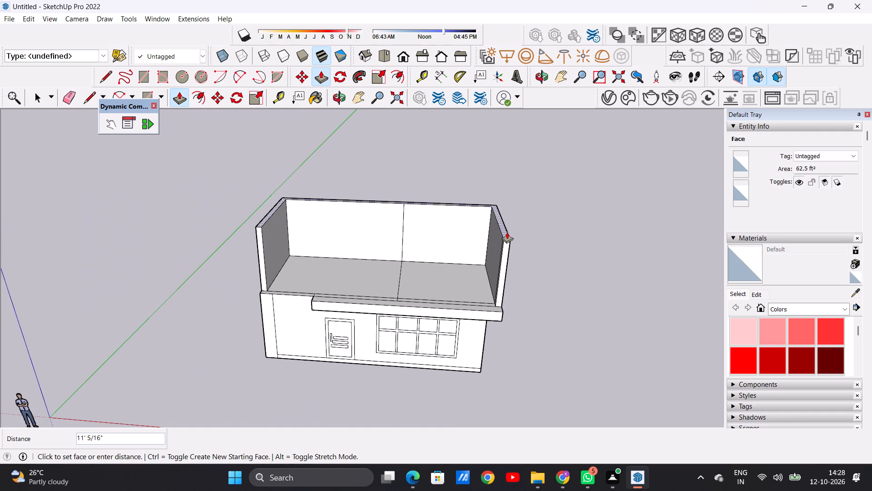
text(10')
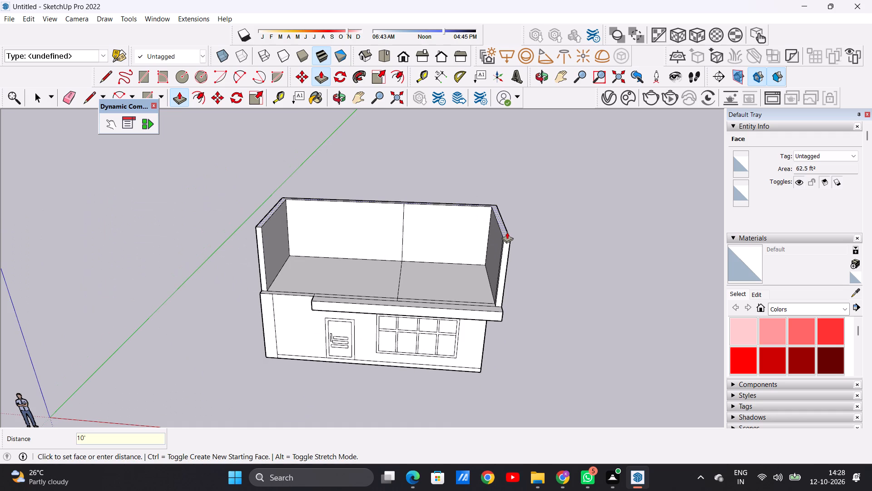
key(Return)
key(space)
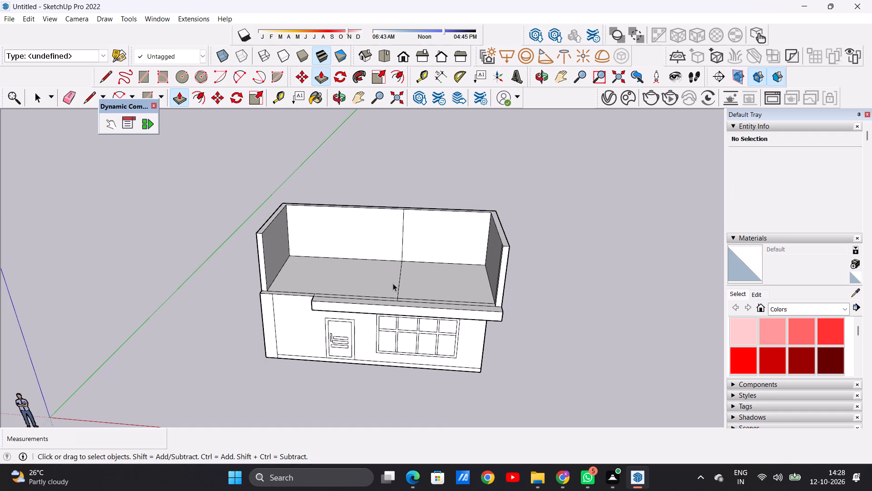
Draw a parallel floor line about 14' 8 3/16" long beside the dividing line on its window side, from the back wall to the front border.
scroll(391, 281, down, 3)
middle_drag(407, 284, 411, 343)
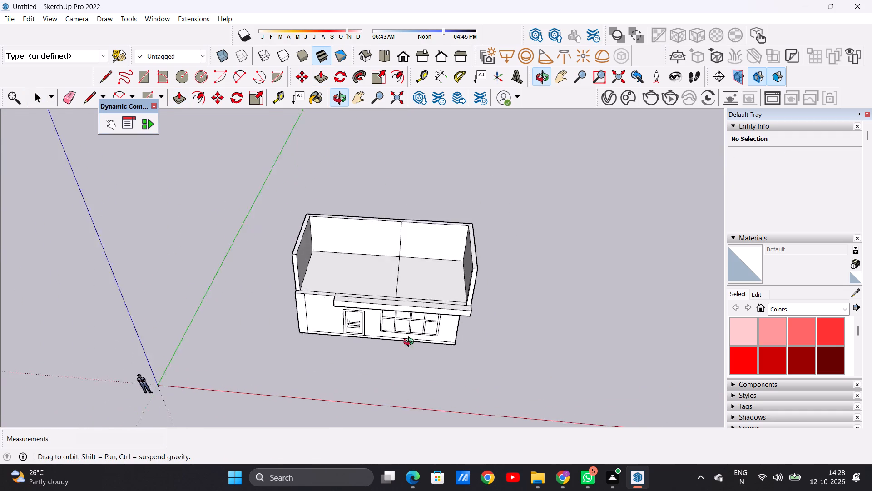
middle_drag(411, 343, 414, 373)
scroll(385, 299, up, 7)
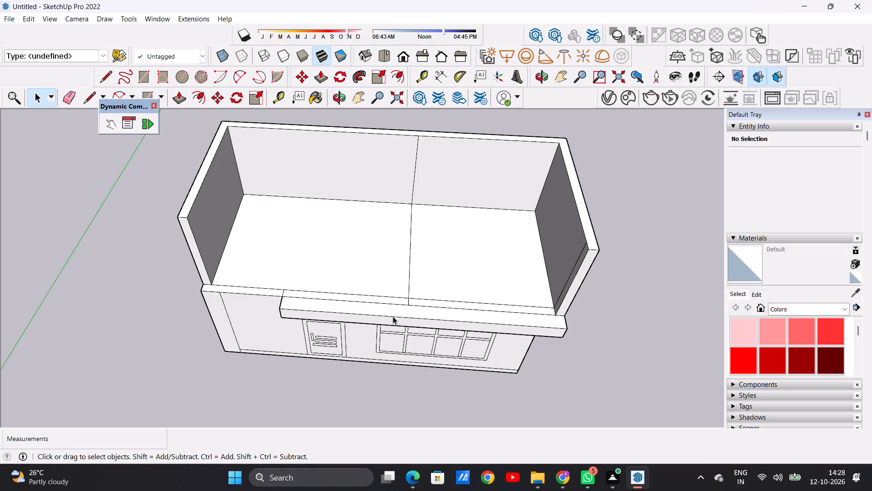
scroll(403, 345, down, 4)
middle_drag(410, 346, 416, 279)
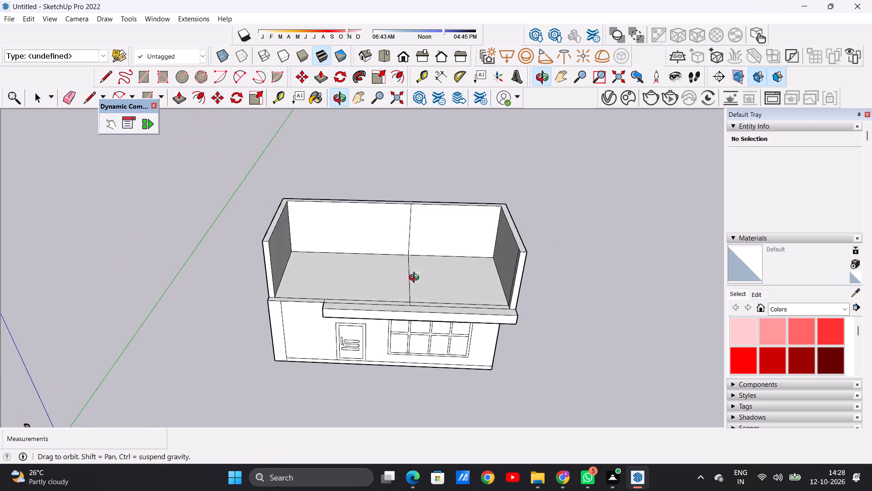
middle_drag(416, 279, 412, 321)
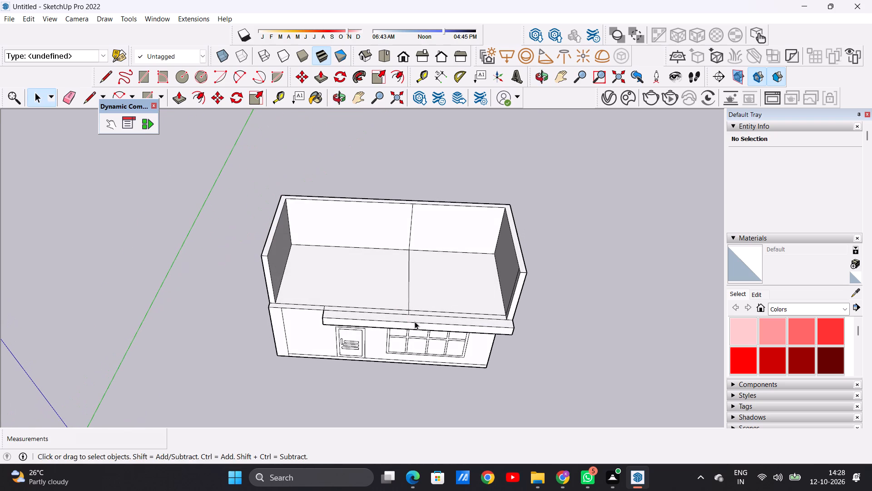
scroll(423, 280, up, 1)
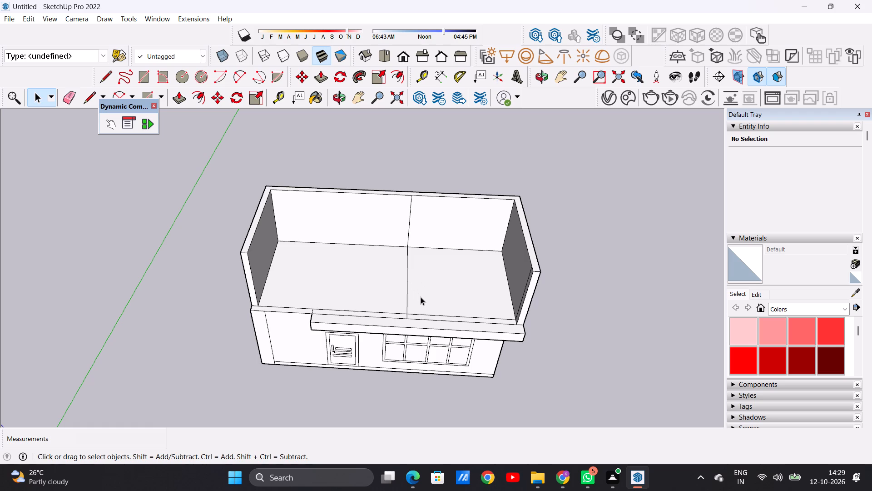
scroll(433, 310, up, 1)
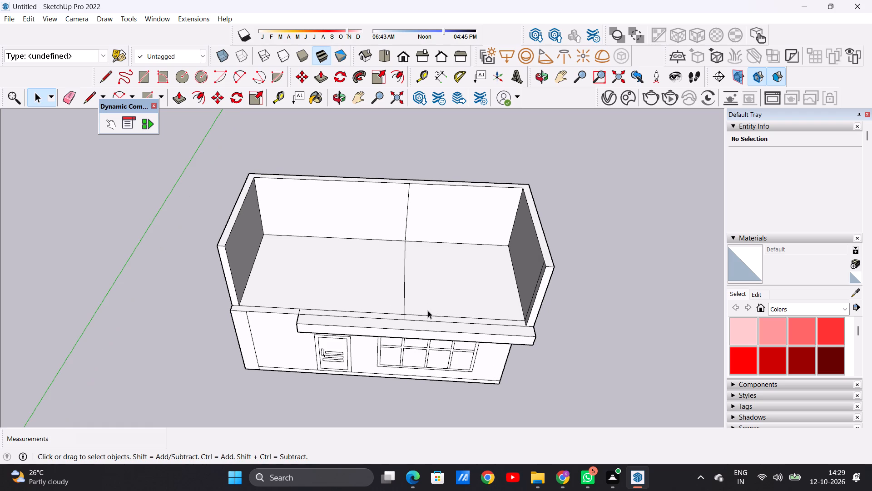
key(l)
scroll(419, 277, up, 4)
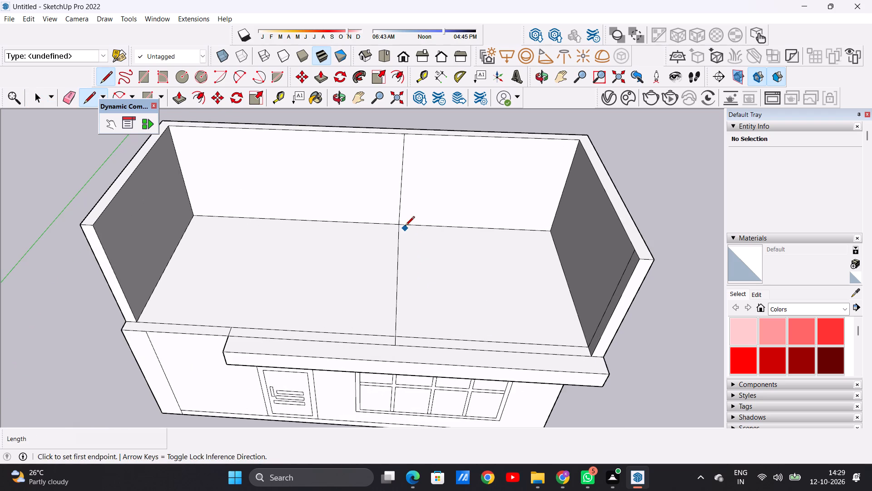
click(408, 223)
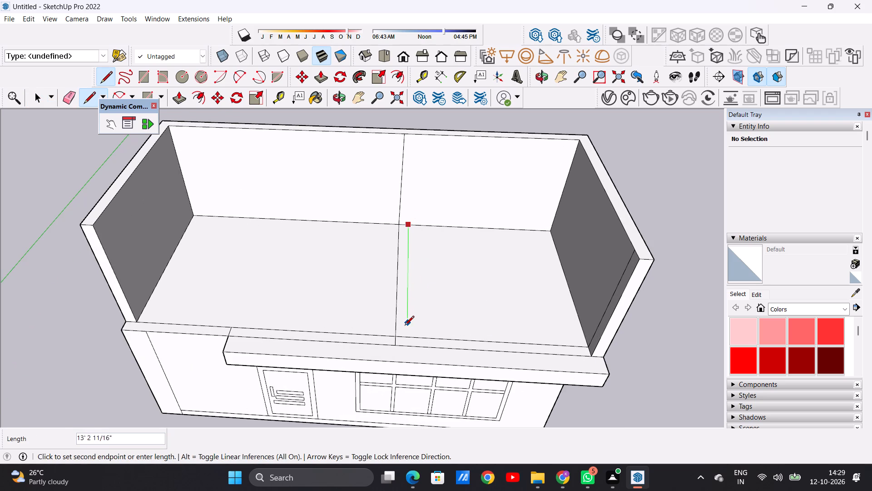
click(408, 337)
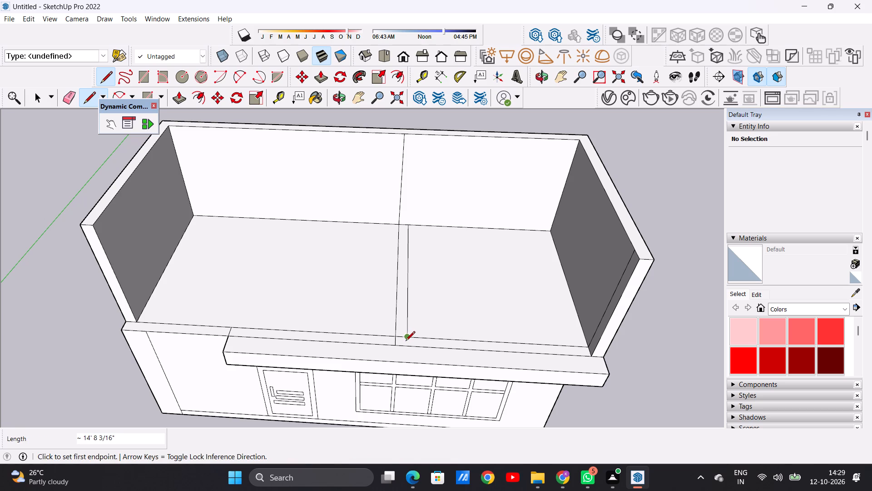
key(space)
Push/Pull the narrow floor strip between the two dividing lines up 10' to the outer walls' top, forming the first-floor partition.
key(p)
scroll(404, 322, up, 2)
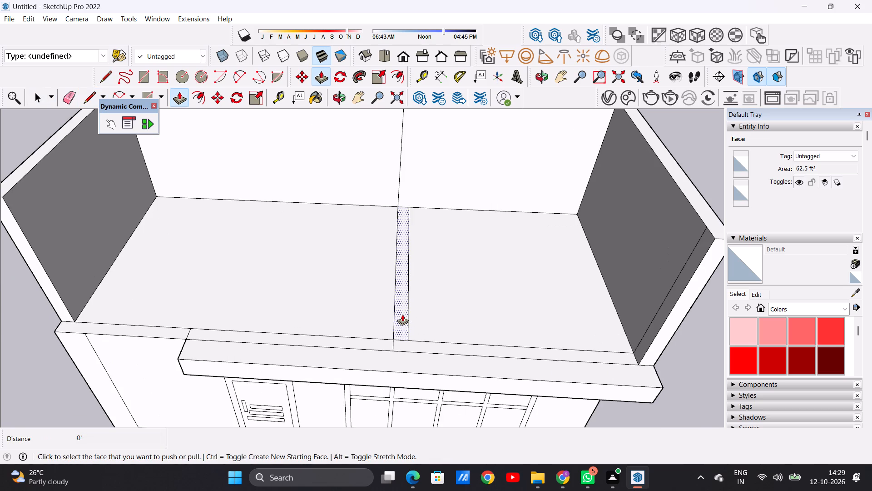
click(402, 314)
scroll(405, 277, down, 7)
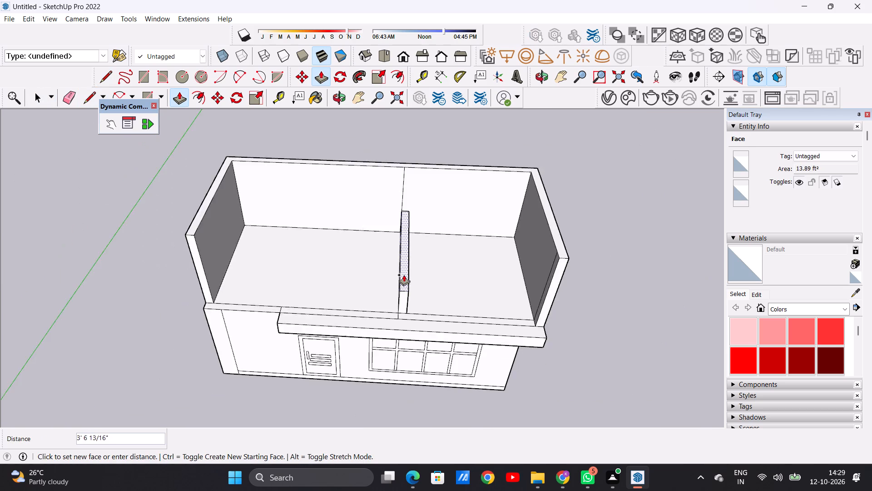
scroll(404, 275, down, 3)
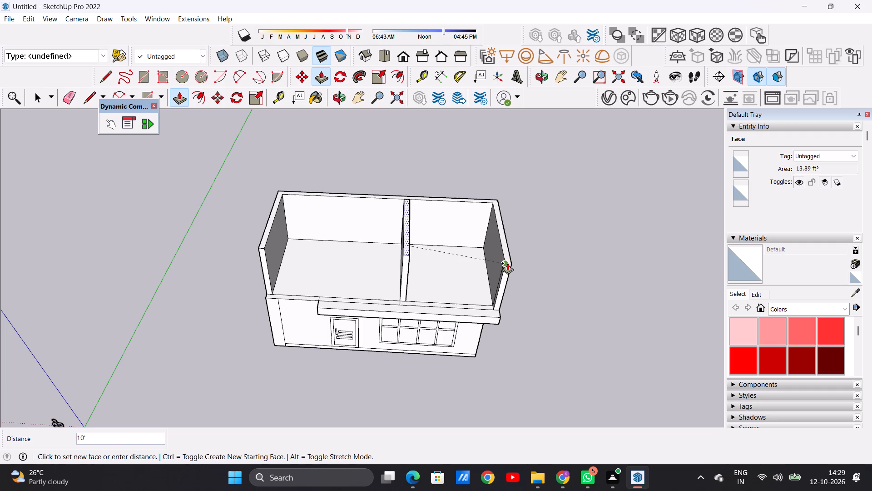
click(507, 263)
key(space)
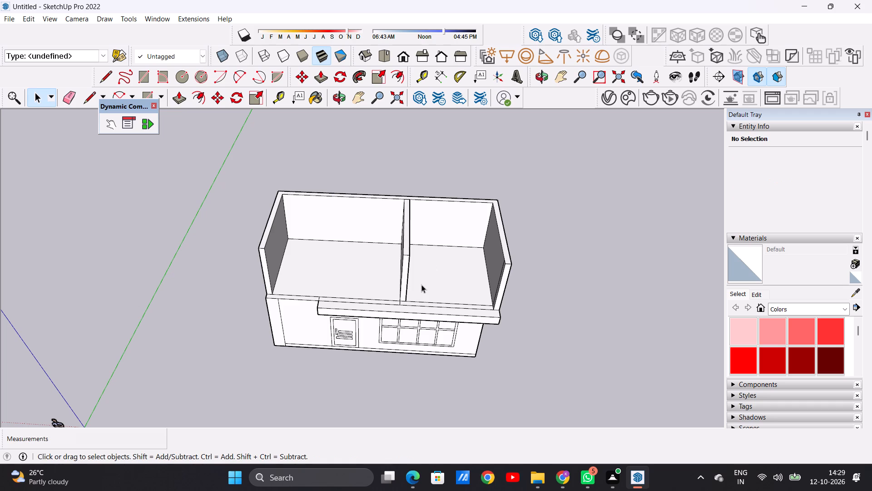
Examine the first-floor walls and the partition's front end where it meets the front border and overhang.
scroll(421, 291, down, 2)
middle_drag(420, 295, 423, 245)
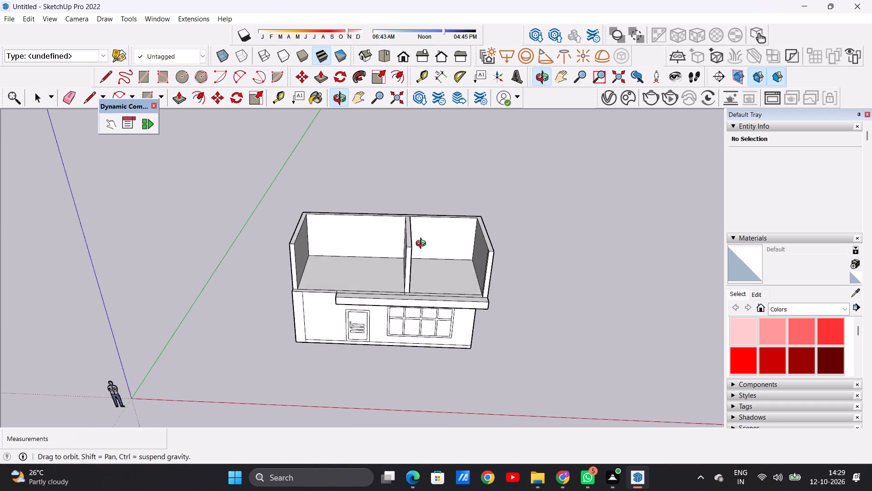
middle_drag(423, 245, 423, 243)
scroll(427, 295, up, 1)
scroll(426, 295, down, 1)
scroll(426, 295, up, 6)
scroll(426, 315, down, 2)
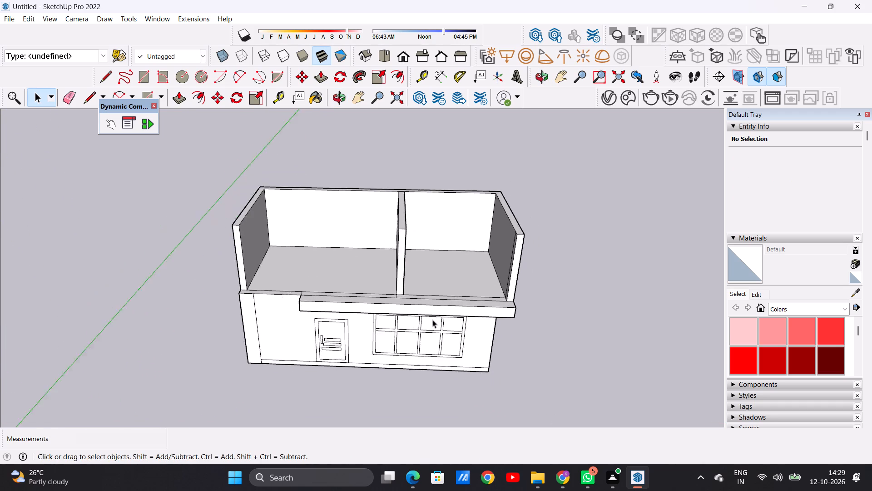
scroll(432, 320, down, 2)
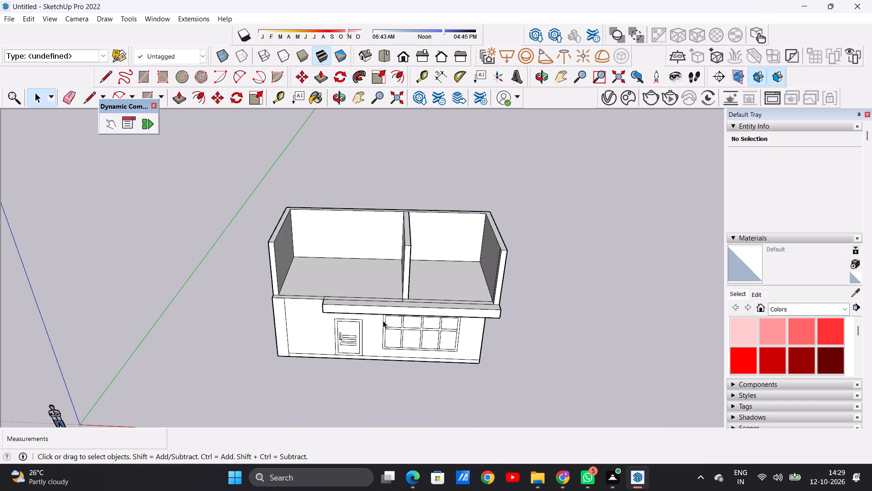
scroll(386, 322, down, 2)
scroll(405, 313, up, 1)
middle_click(404, 310)
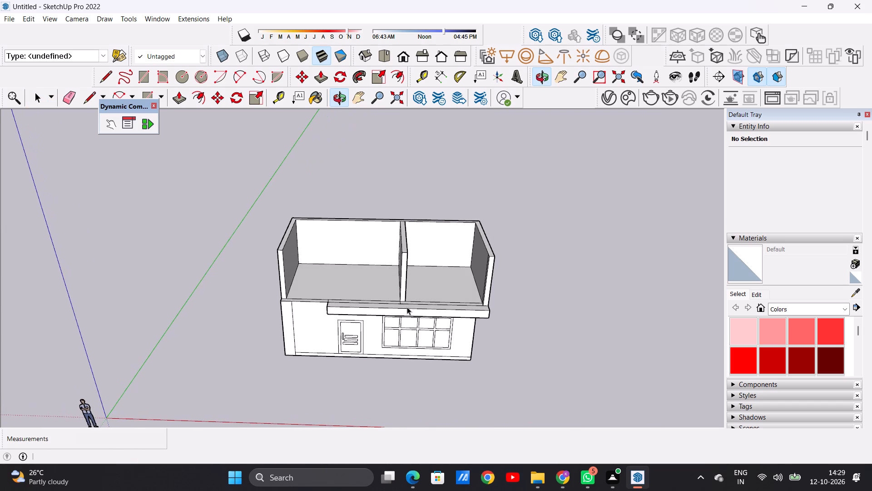
scroll(409, 298, up, 4)
middle_drag(397, 291, 396, 332)
scroll(403, 305, up, 6)
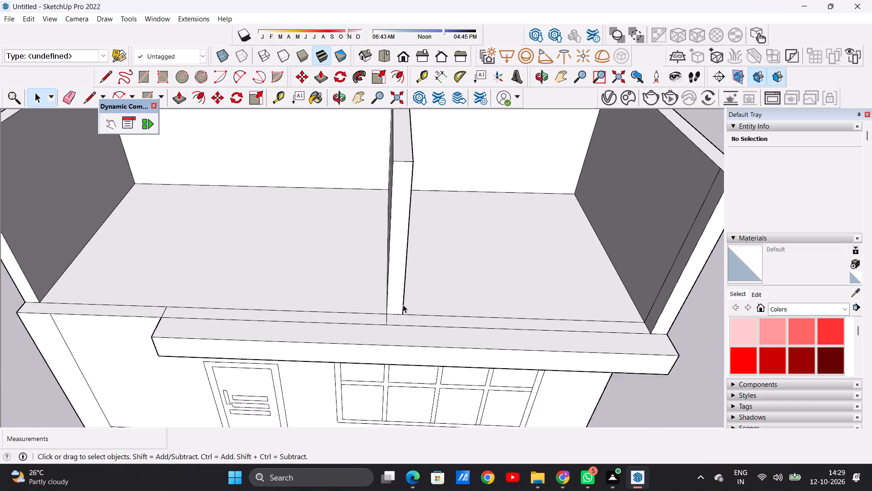
scroll(403, 305, up, 2)
scroll(380, 325, down, 3)
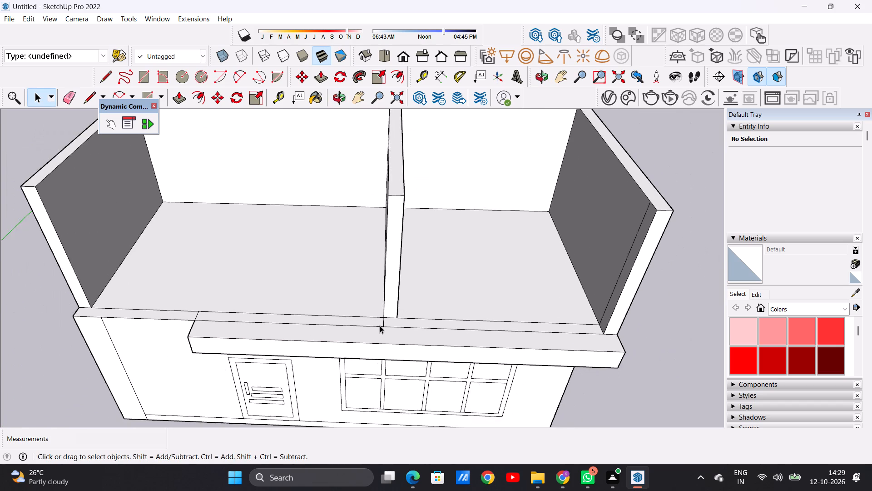
scroll(380, 326, down, 1)
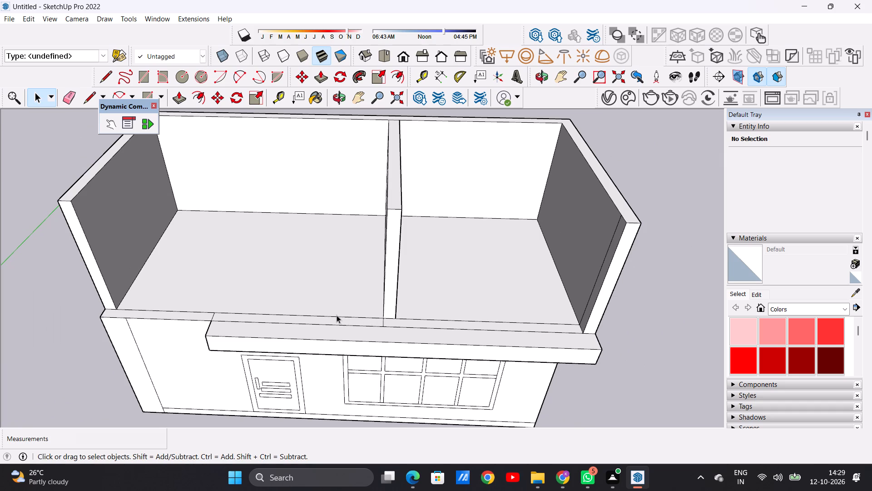
scroll(322, 307, down, 2)
scroll(433, 298, up, 3)
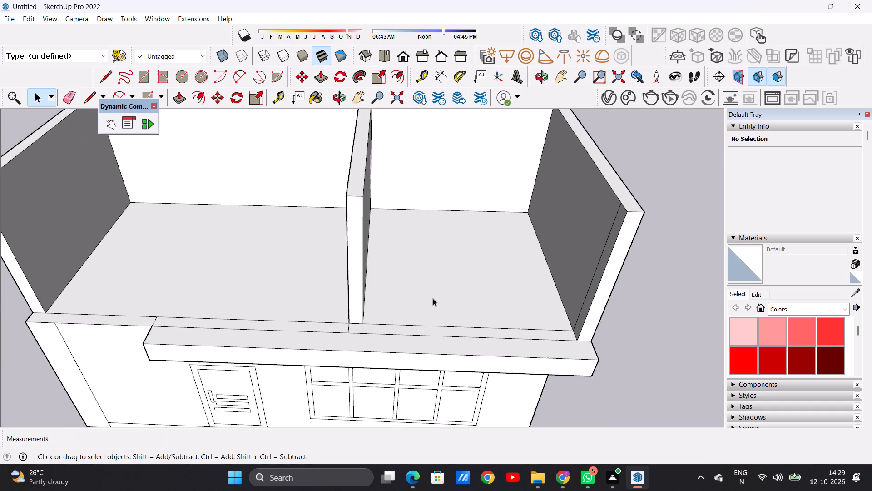
middle_drag(434, 300, 430, 320)
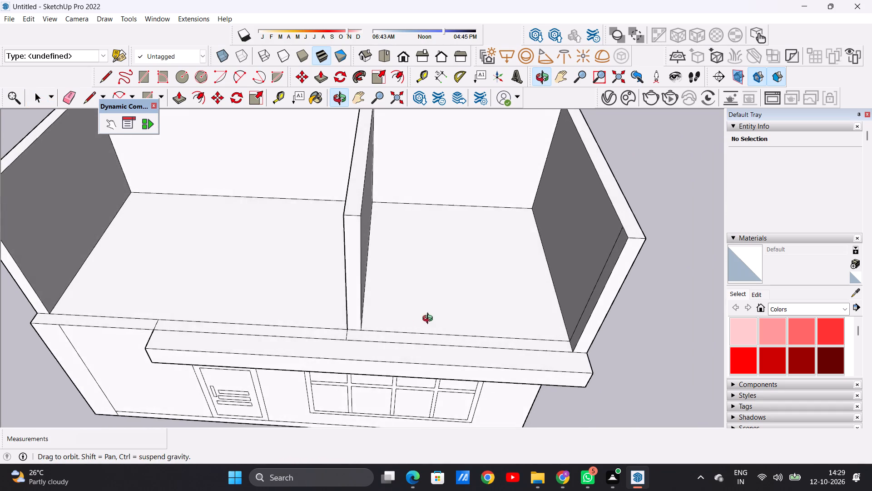
middle_drag(430, 320, 432, 326)
scroll(354, 307, down, 4)
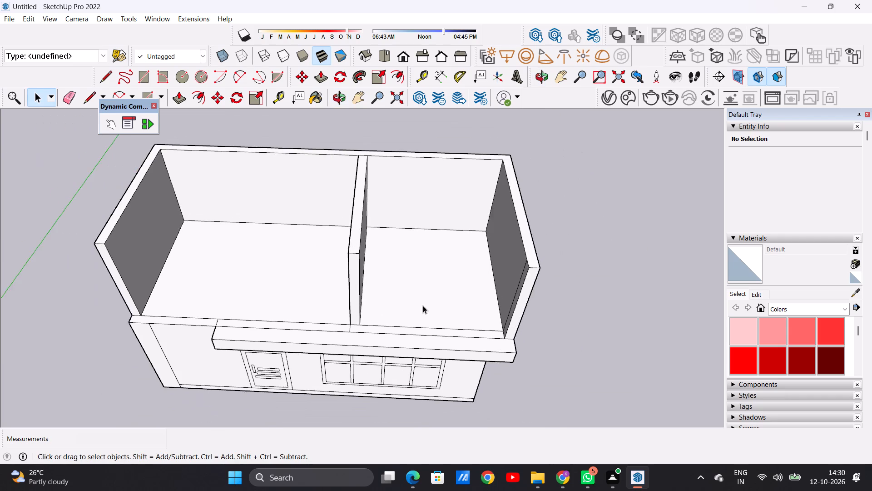
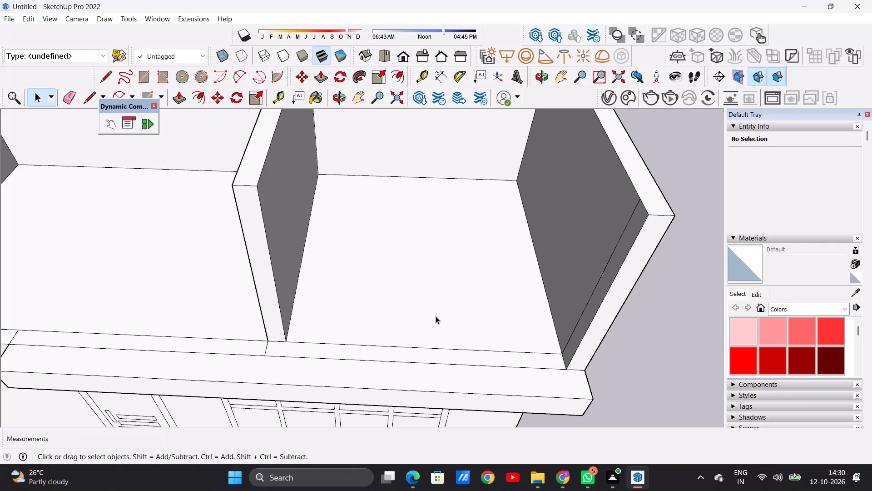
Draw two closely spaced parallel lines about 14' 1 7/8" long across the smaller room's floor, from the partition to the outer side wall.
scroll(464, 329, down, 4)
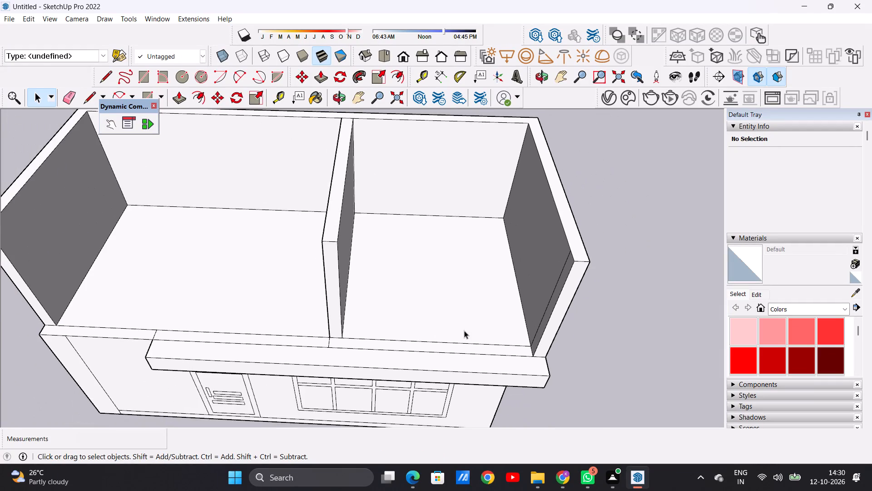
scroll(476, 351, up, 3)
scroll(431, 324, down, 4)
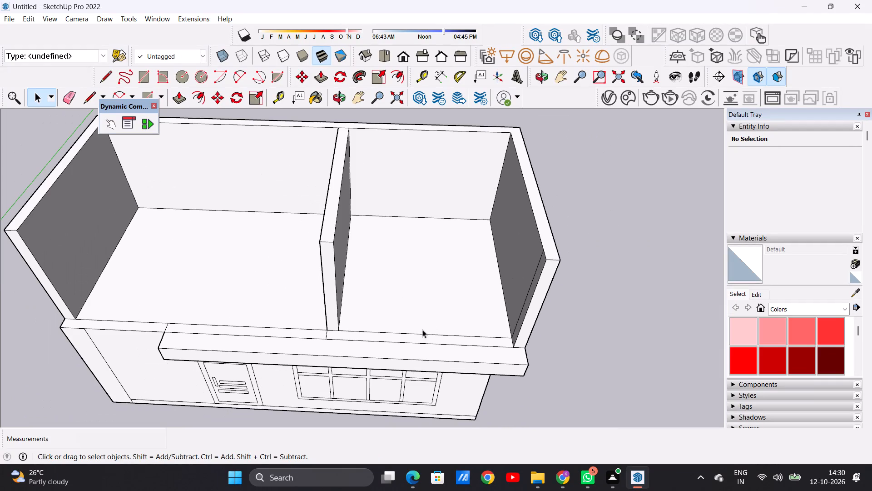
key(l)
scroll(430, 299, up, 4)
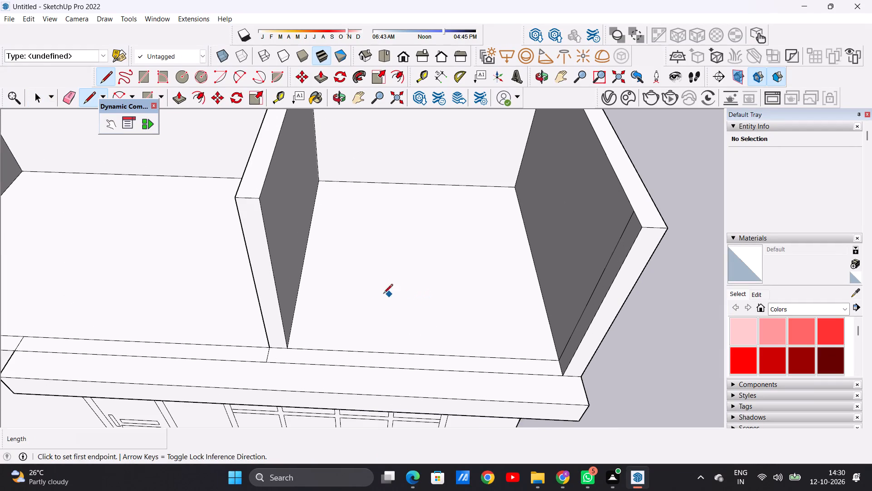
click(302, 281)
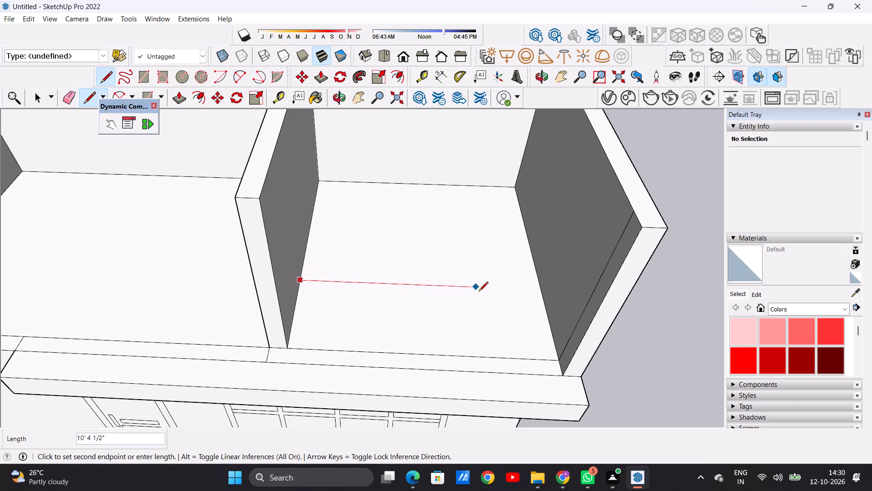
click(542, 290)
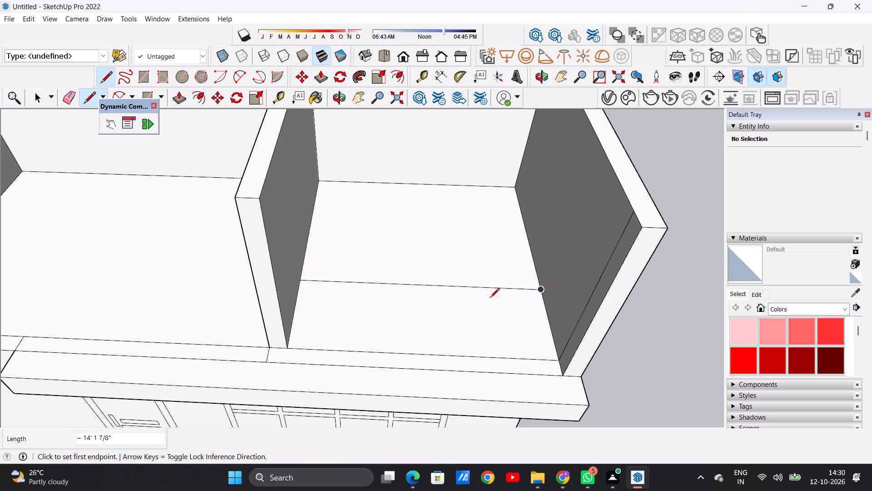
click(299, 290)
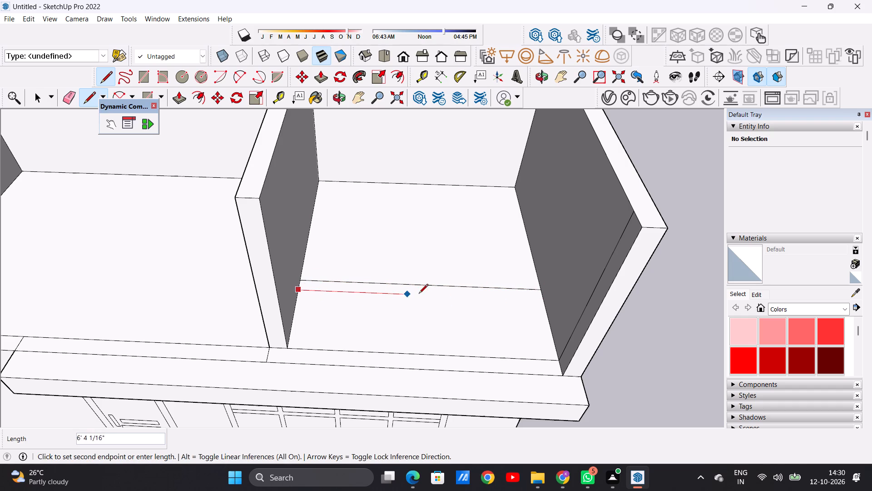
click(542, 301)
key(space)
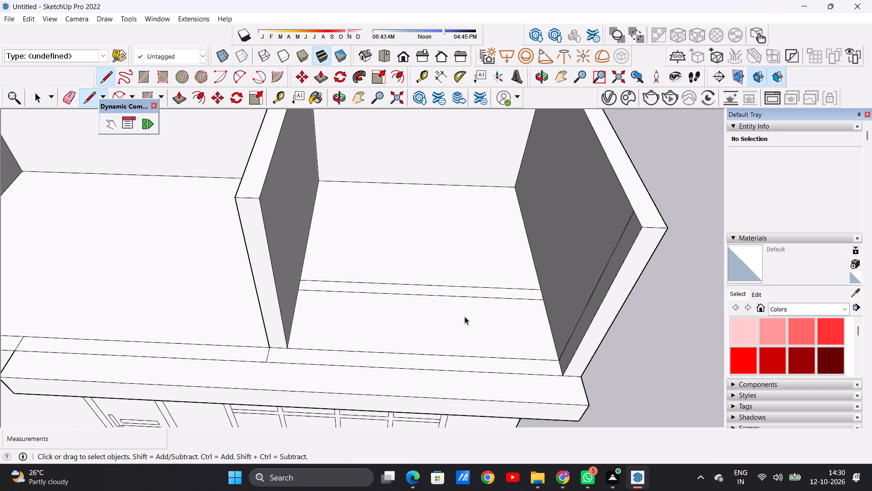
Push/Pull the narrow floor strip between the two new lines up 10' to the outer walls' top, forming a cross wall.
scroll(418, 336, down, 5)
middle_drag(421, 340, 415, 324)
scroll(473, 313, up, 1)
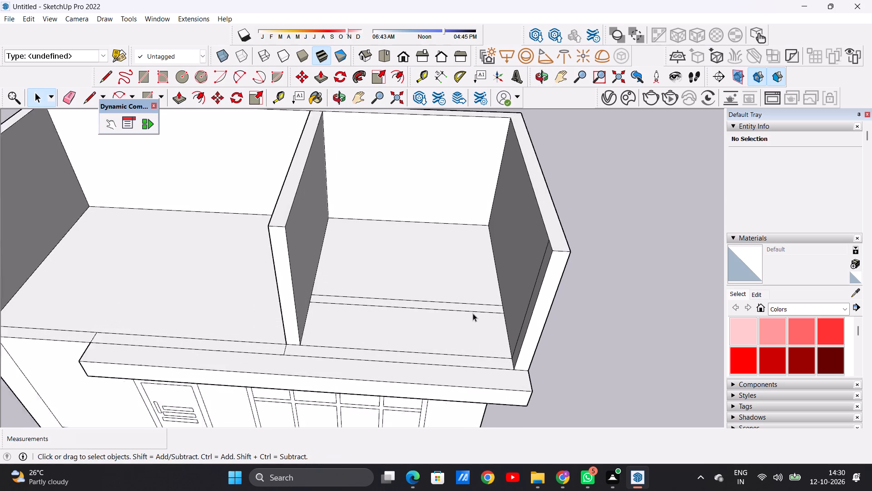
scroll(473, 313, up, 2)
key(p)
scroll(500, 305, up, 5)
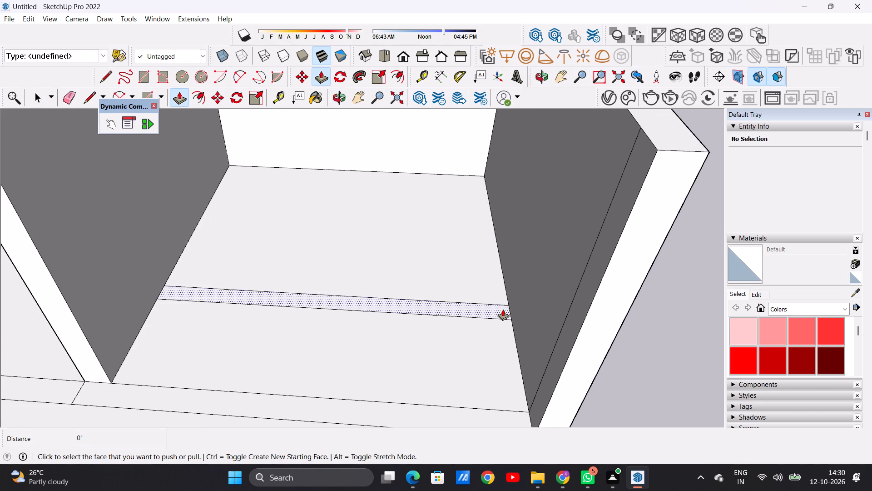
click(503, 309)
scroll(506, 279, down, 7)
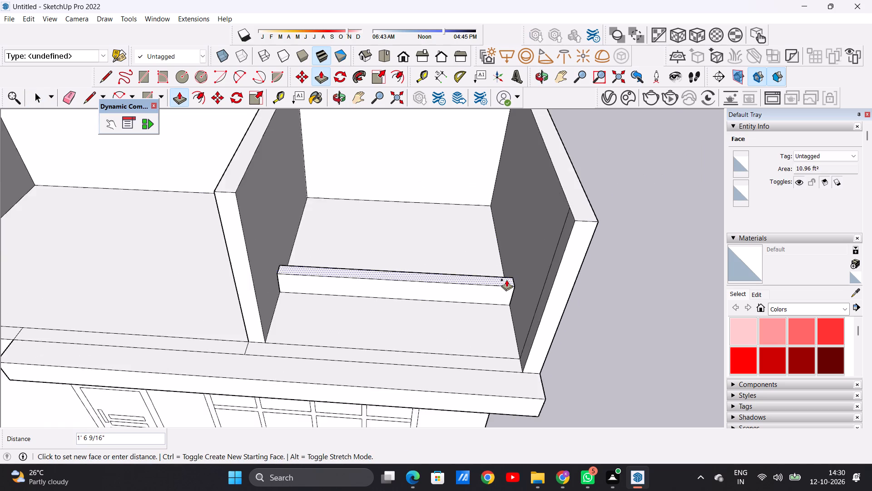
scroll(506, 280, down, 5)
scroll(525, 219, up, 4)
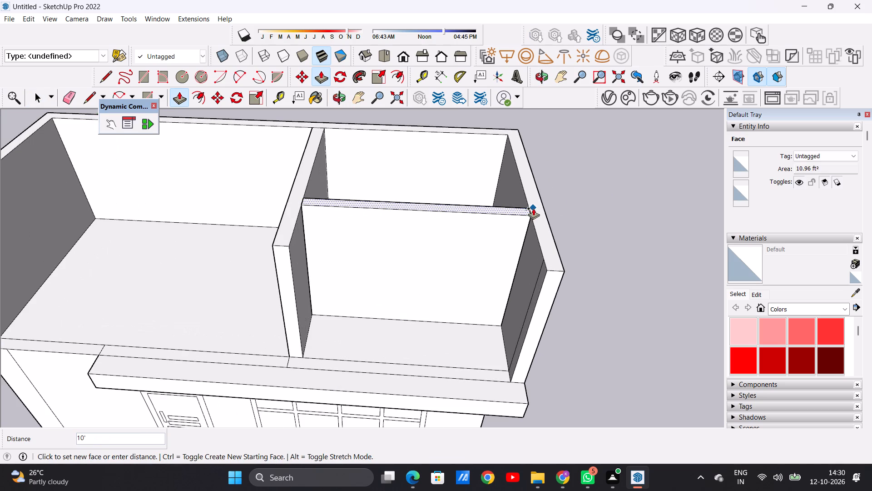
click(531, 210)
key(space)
Examine the new cross wall between the partition and the outer side wall from the front.
scroll(408, 291, down, 6)
middle_drag(407, 308, 415, 245)
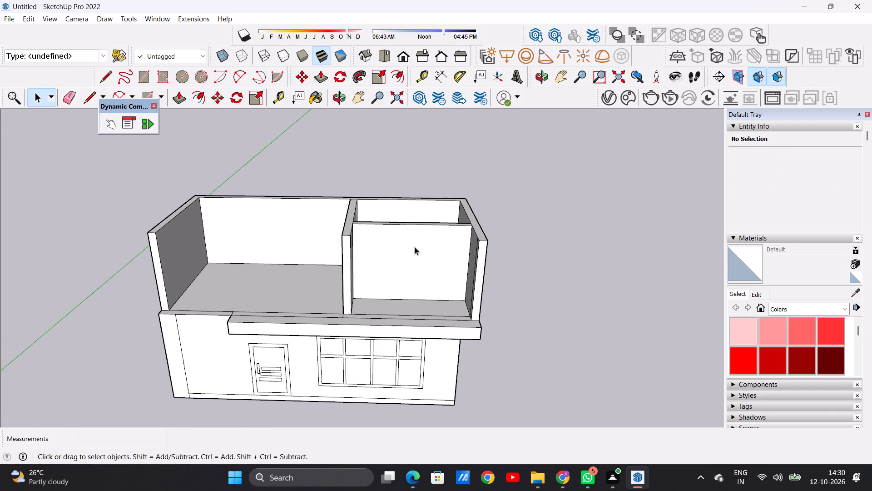
scroll(408, 263, up, 1)
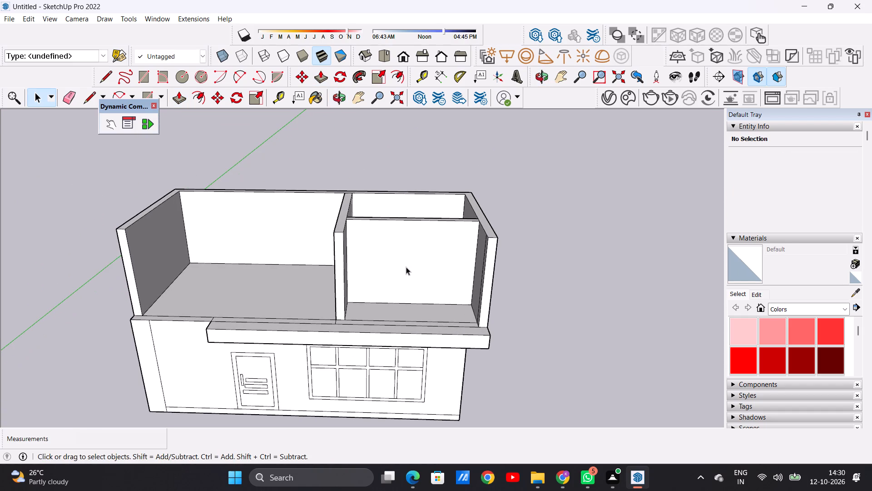
middle_drag(391, 290, 396, 244)
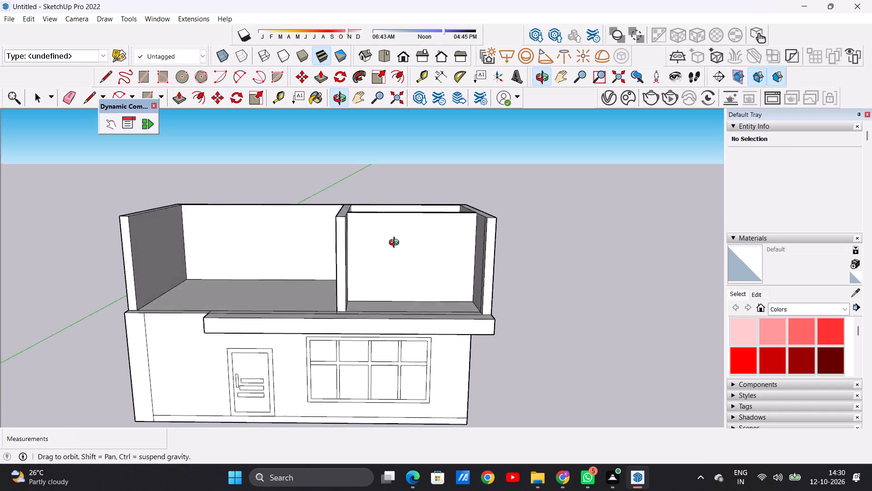
middle_drag(396, 244, 392, 219)
scroll(391, 230, up, 5)
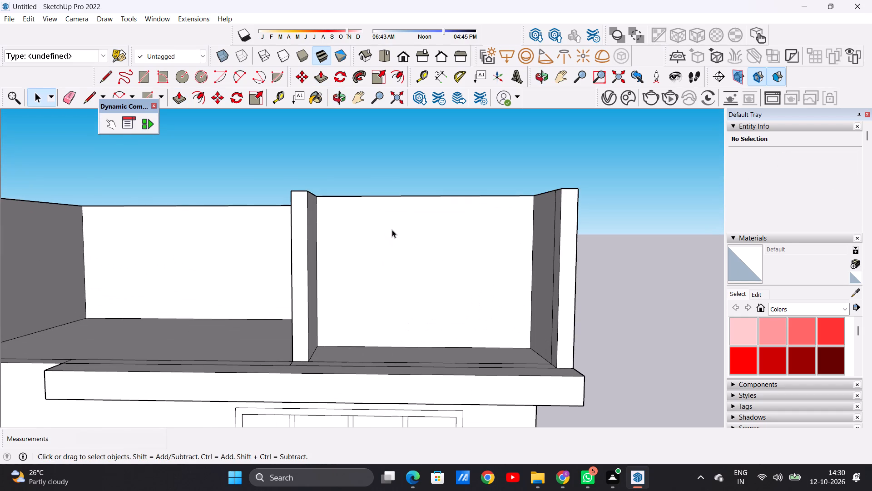
key(r)
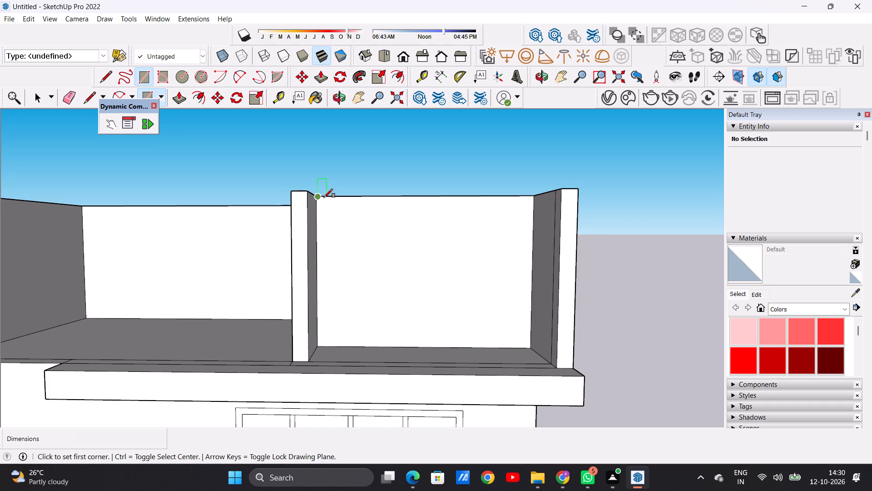
key(space)
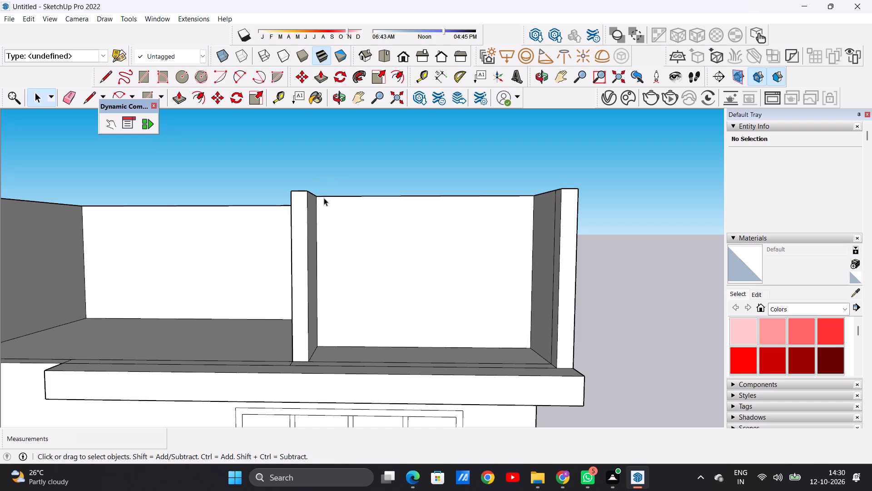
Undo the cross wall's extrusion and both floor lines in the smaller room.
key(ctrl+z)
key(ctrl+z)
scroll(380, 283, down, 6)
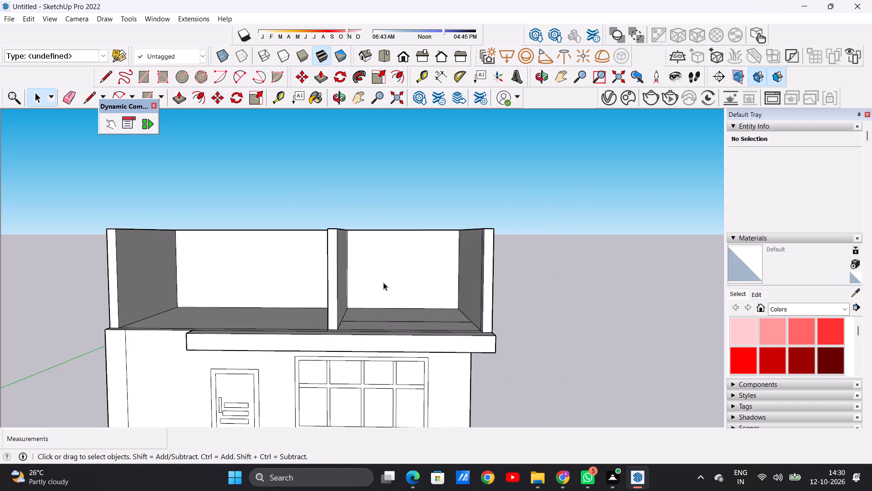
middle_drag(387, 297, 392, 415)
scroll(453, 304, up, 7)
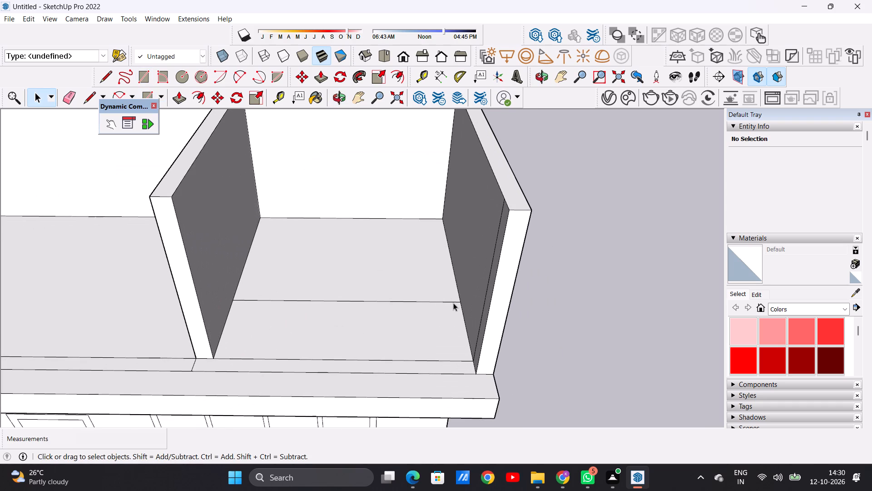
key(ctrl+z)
Push/Pull the front border strip between the partition and the outer side wall up about 4' 7 5/8" as a low front wall.
middle_drag(419, 322, 413, 368)
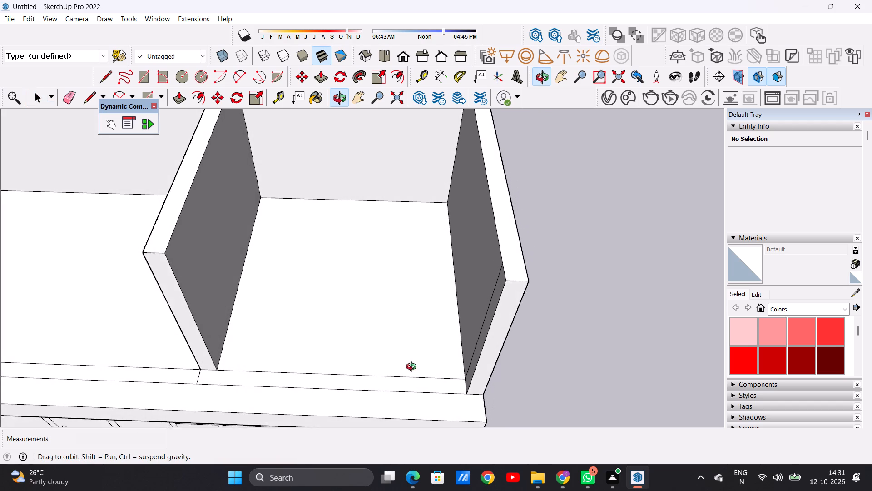
middle_drag(413, 368, 414, 371)
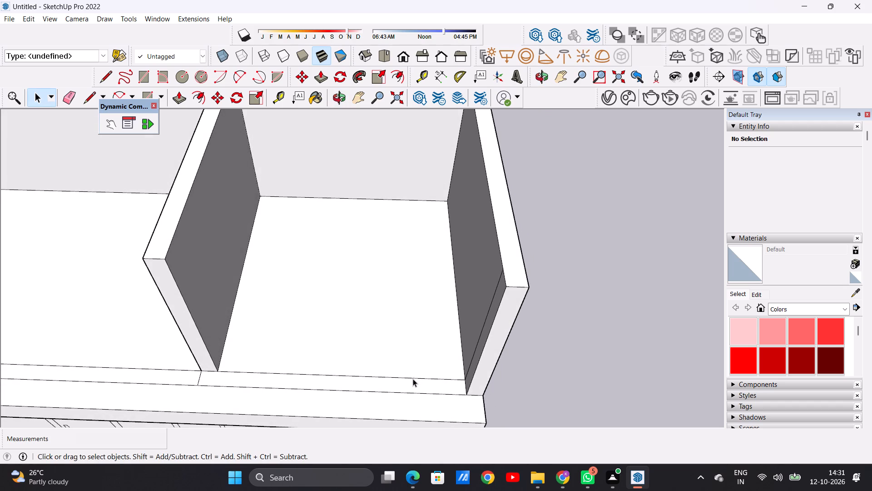
key(p)
scroll(441, 387, up, 6)
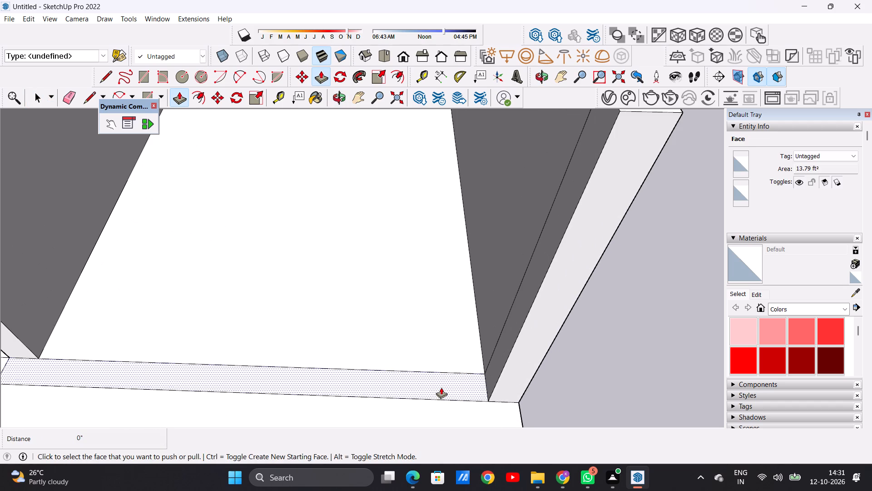
click(441, 387)
scroll(466, 350, down, 7)
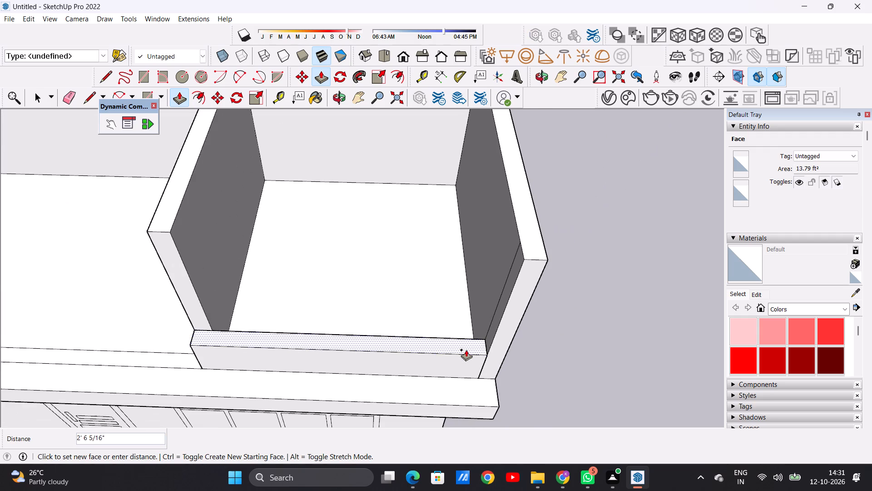
middle_drag(492, 330, 505, 251)
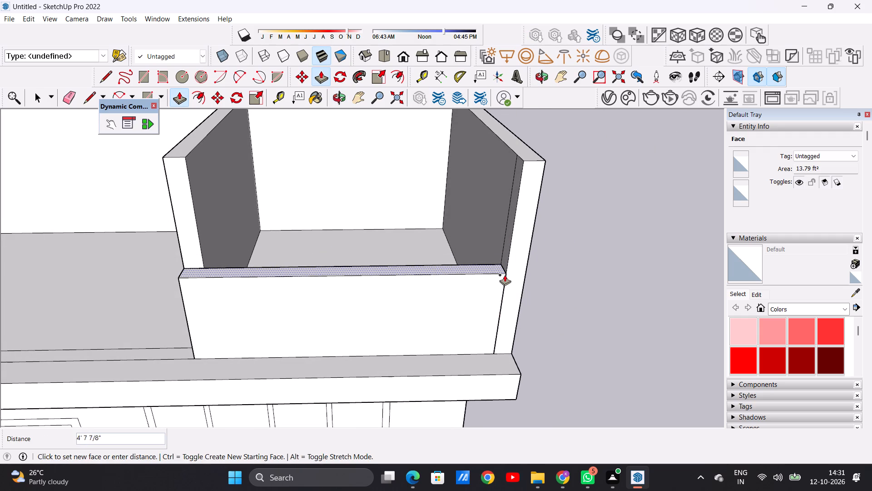
click(504, 275)
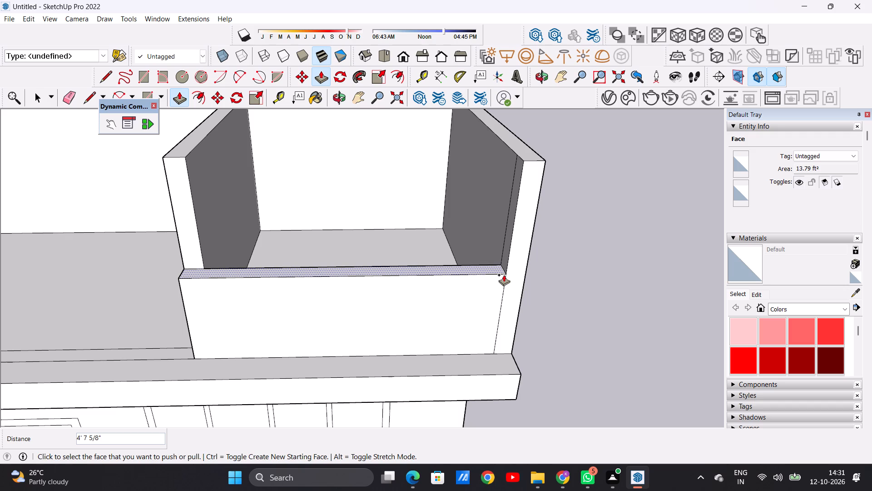
key(space)
Draw two parallel floor lines about 14' 1 7/8" long just behind the low front wall, from the partition to the outer side wall.
scroll(419, 324, down, 10)
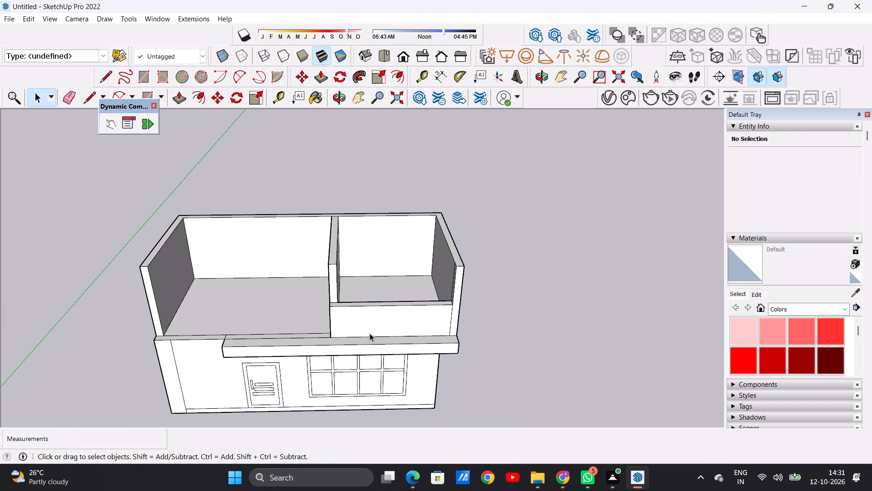
middle_drag(392, 290, 385, 366)
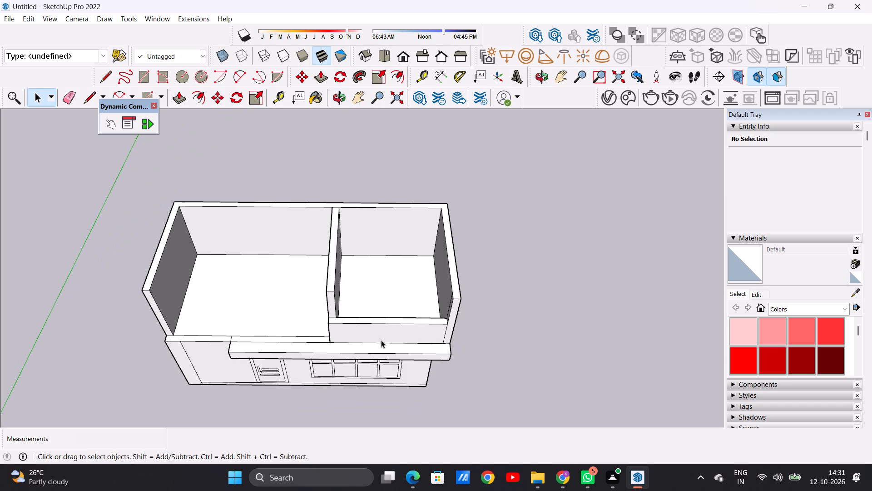
middle_drag(391, 302, 387, 392)
scroll(407, 312, down, 1)
scroll(407, 311, up, 6)
middle_drag(411, 317, 278, 320)
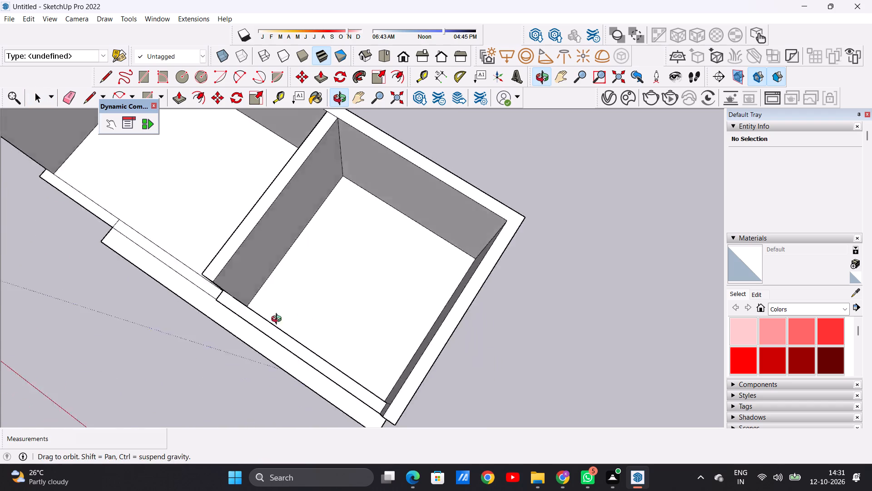
middle_drag(278, 320, 176, 319)
middle_drag(422, 297, 298, 326)
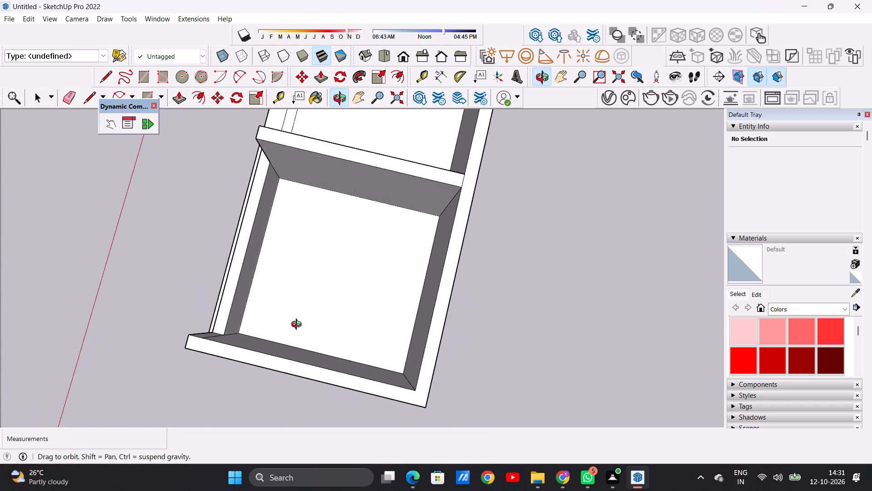
middle_drag(298, 326, 338, 326)
key(l)
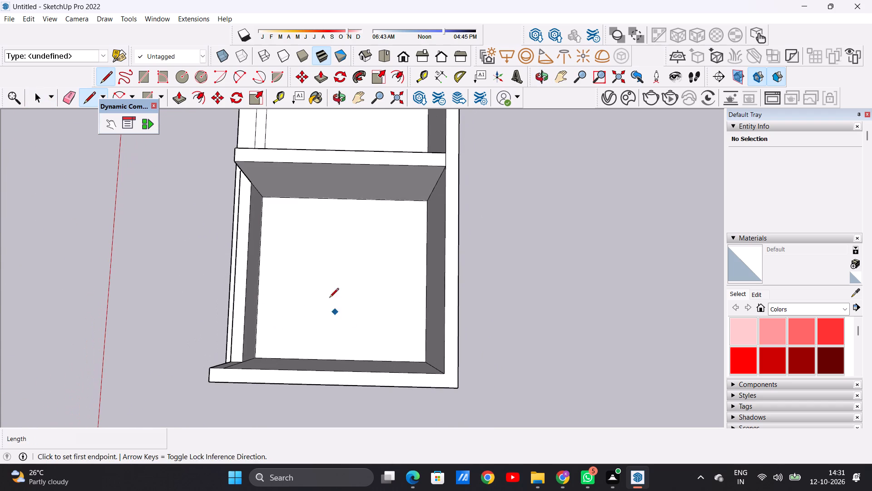
click(278, 199)
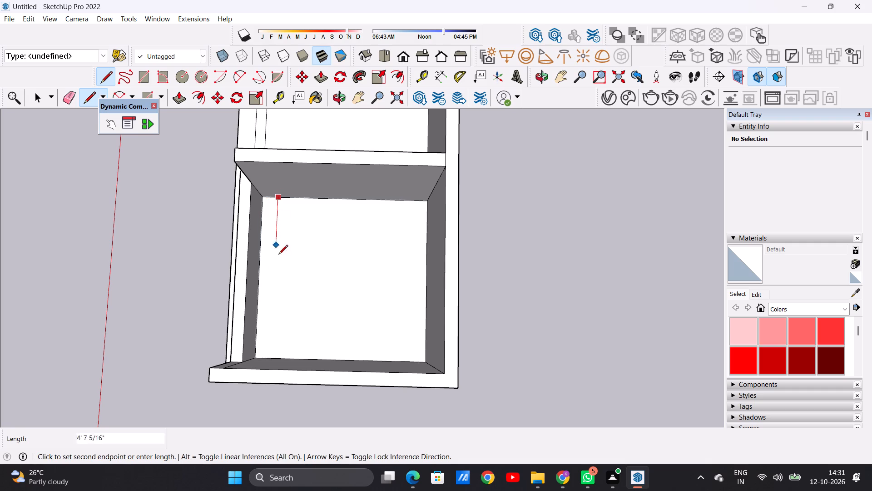
click(270, 359)
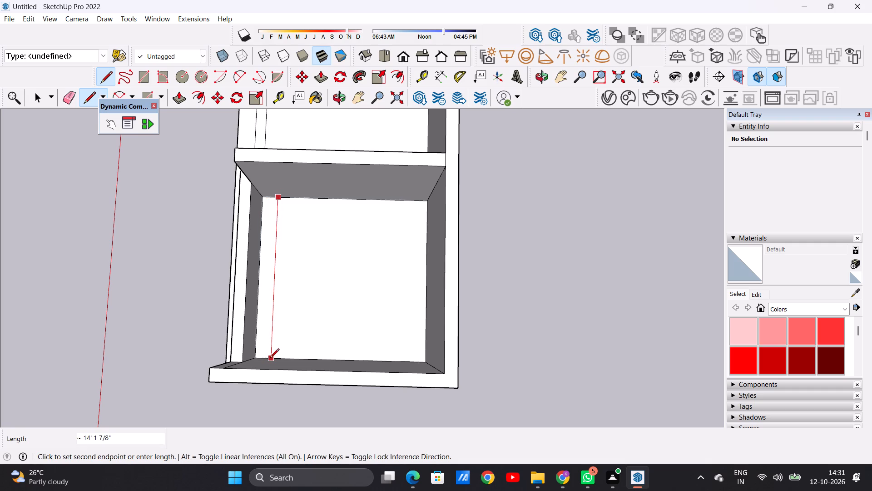
click(288, 198)
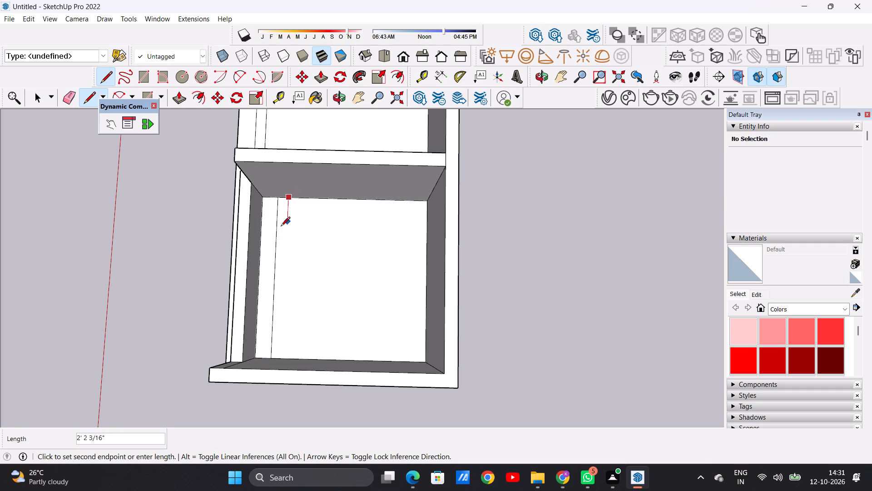
click(282, 358)
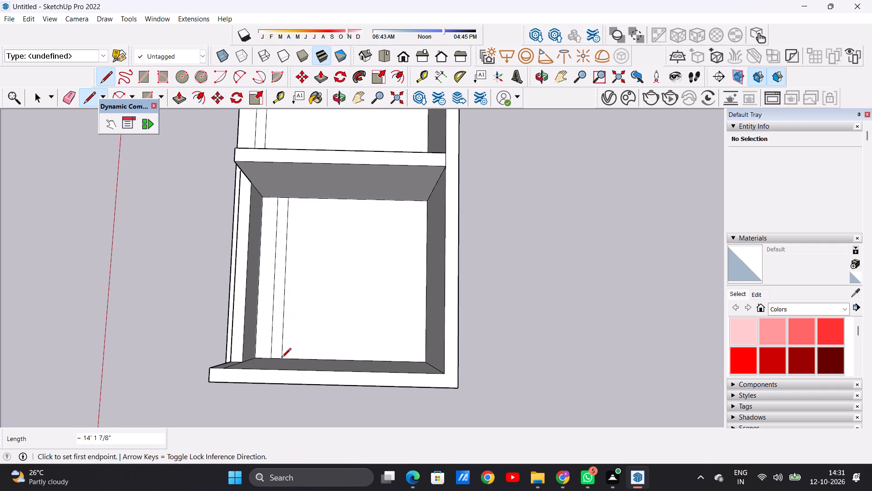
key(space)
scroll(301, 320, down, 9)
middle_drag(289, 318, 441, 197)
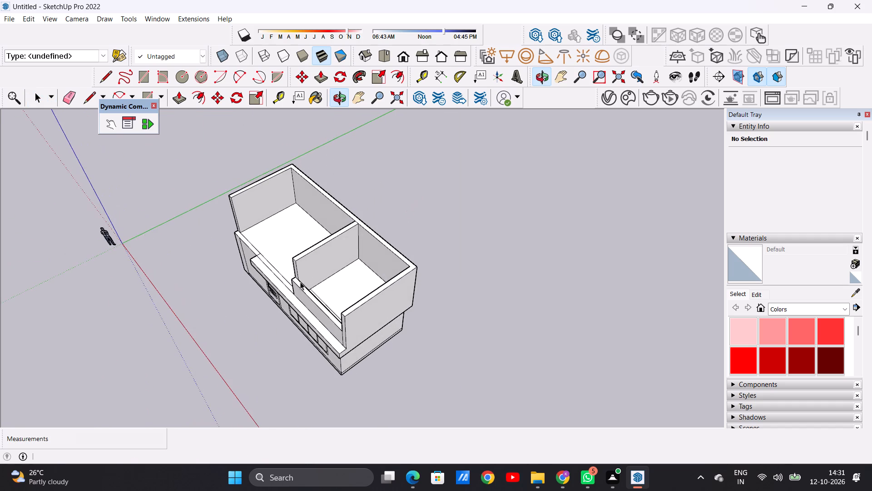
Push/Pull the floor strip behind the low front wall up 10' to the partition's top as the recessed room wall.
scroll(295, 297, up, 5)
middle_drag(307, 298, 309, 346)
key(p)
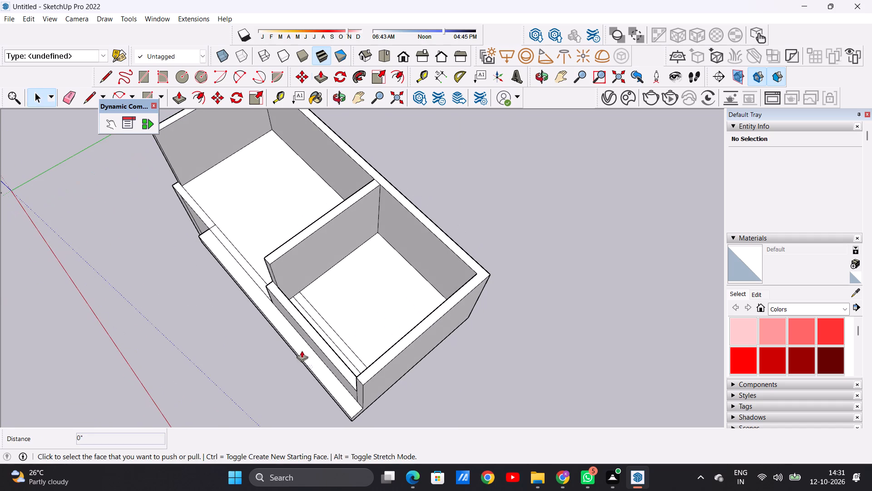
scroll(310, 295, up, 9)
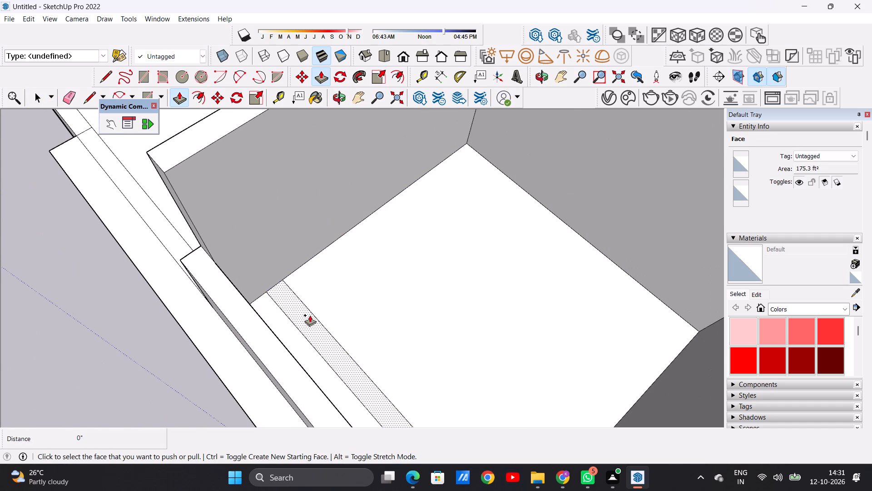
click(310, 315)
scroll(322, 244, down, 7)
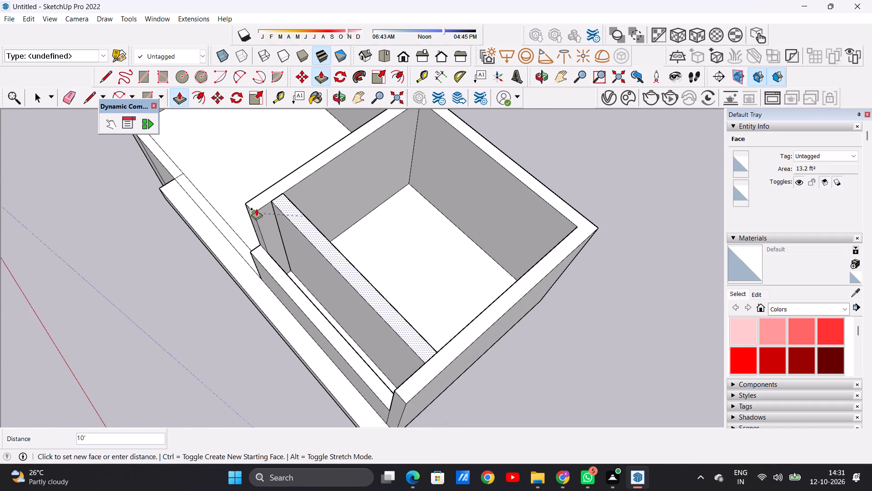
click(254, 210)
key(space)
scroll(289, 269, down, 11)
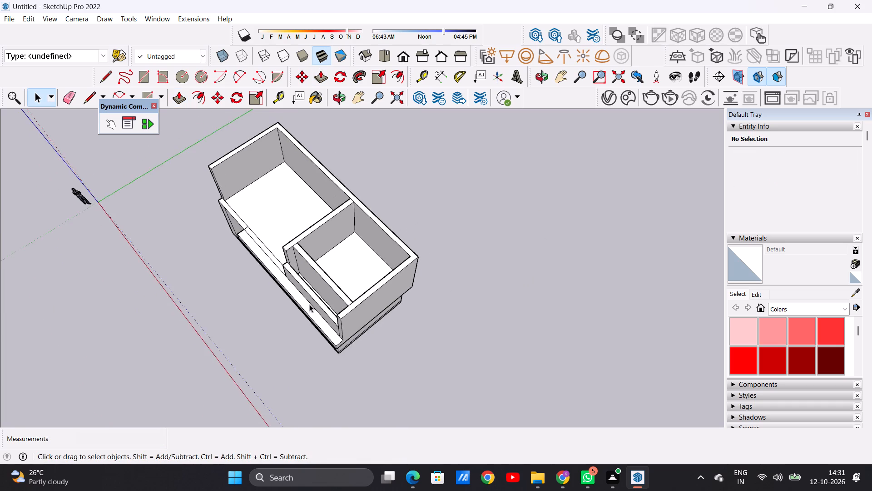
Push/Pull the top of the low balcony front wall down about 3' 9 11/16".
middle_drag(312, 299, 454, 182)
scroll(353, 256, up, 5)
middle_drag(357, 265, 373, 313)
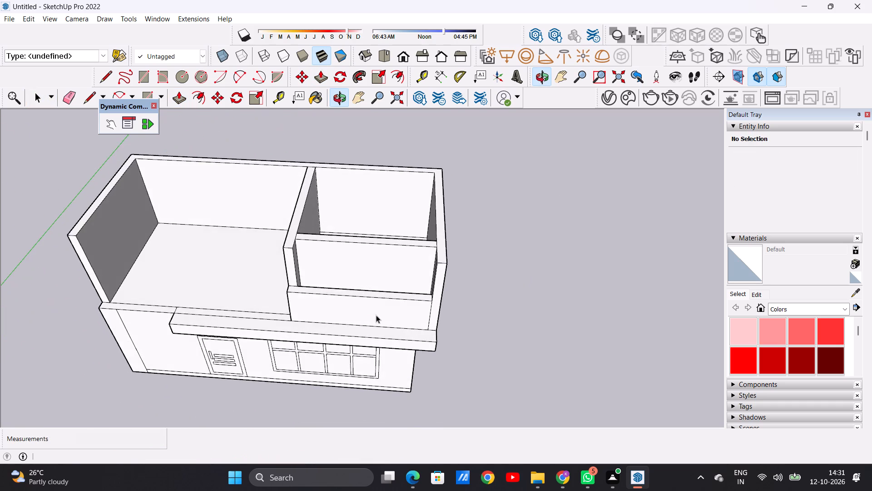
scroll(393, 308, up, 4)
key(p)
scroll(436, 279, up, 5)
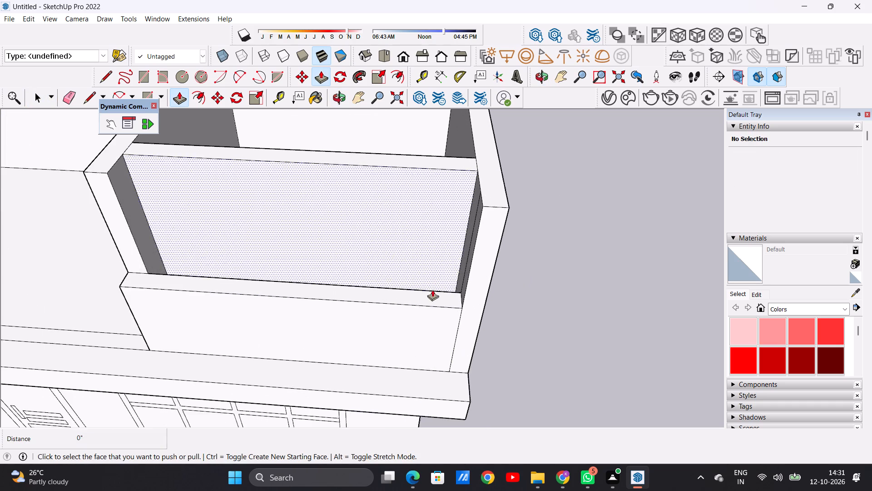
click(430, 294)
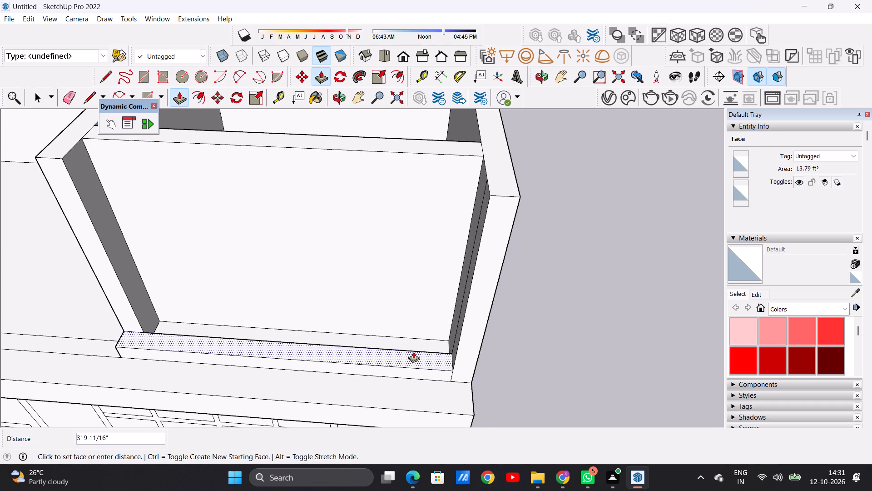
click(414, 349)
key(space)
scroll(348, 356, down, 4)
middle_click(338, 359)
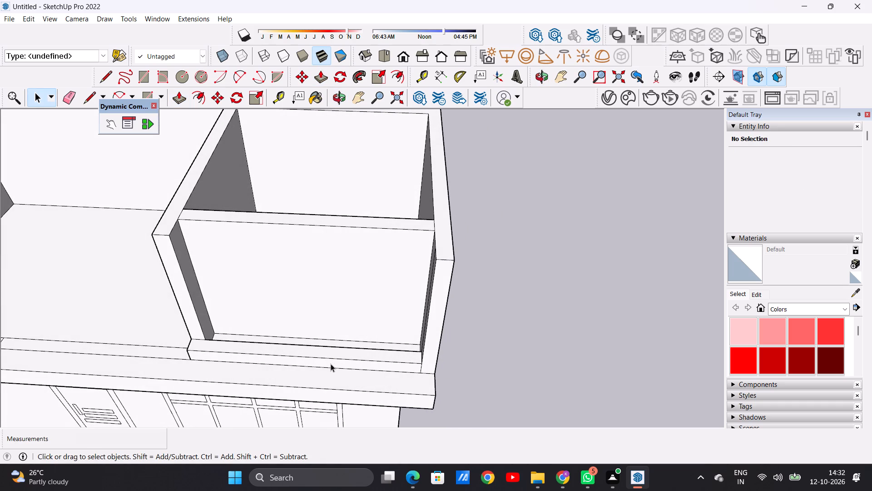
Draw a full-height door rectangle about 10' by 5' 10 1/2" on the recessed wall, starting at its top corner by the partition.
key(r)
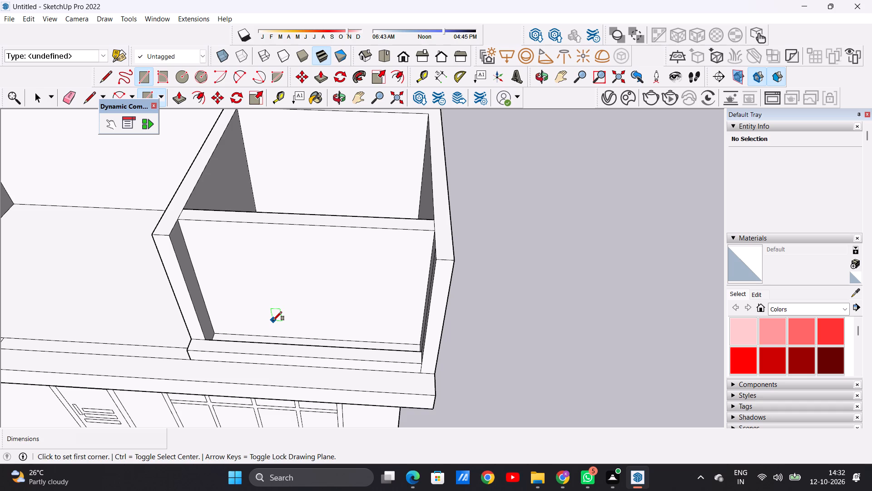
click(180, 222)
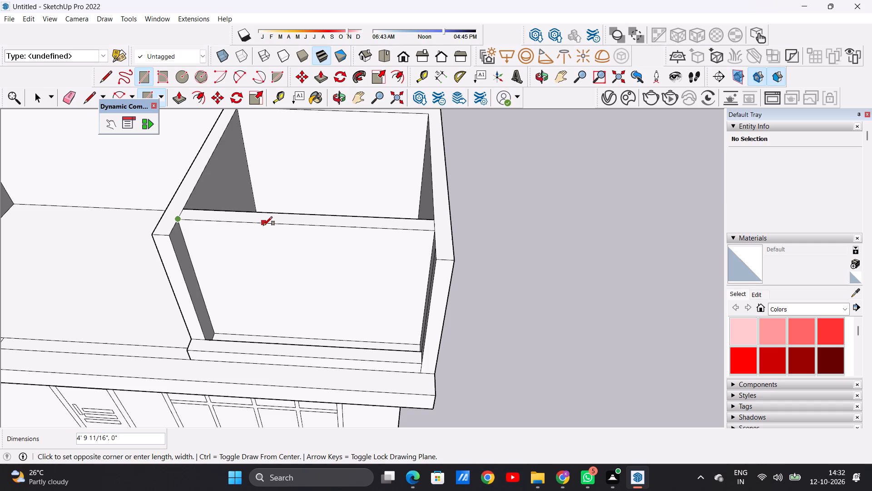
click(275, 226)
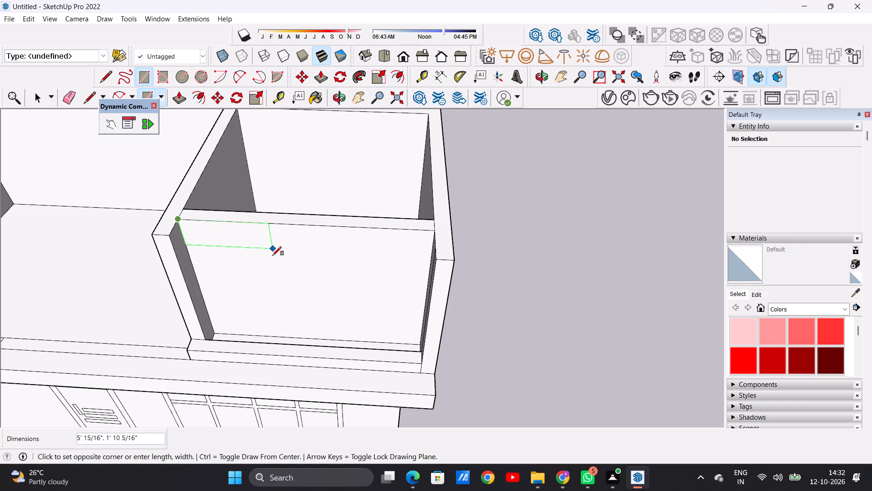
click(299, 336)
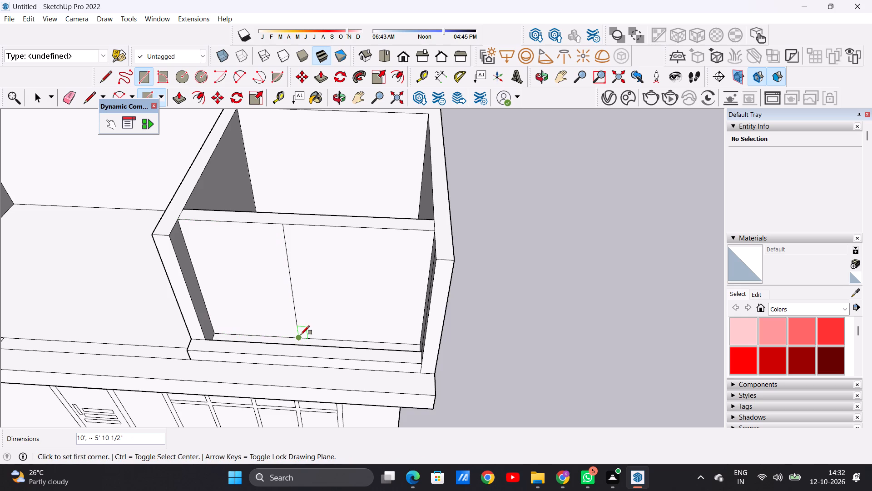
key(space)
Offset the door rectangle's outline inward about 4 3/16" to form the frame.
scroll(305, 289, down, 4)
middle_drag(292, 296, 318, 181)
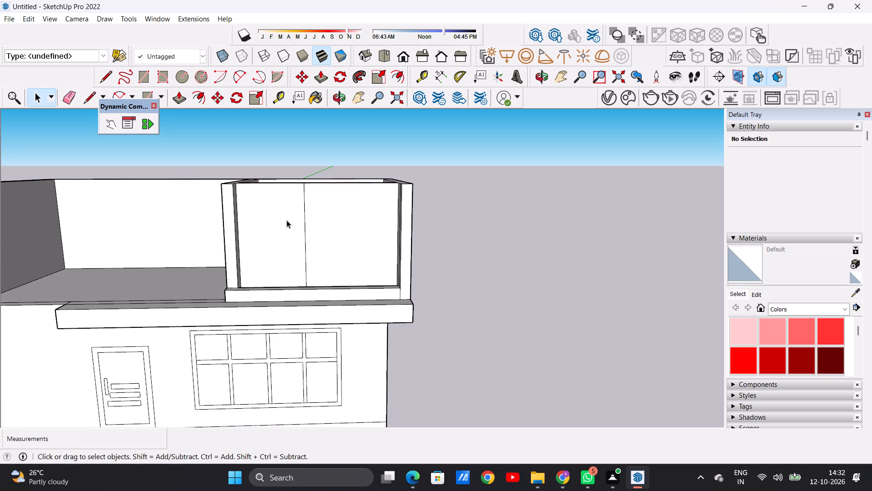
scroll(287, 220, up, 2)
key(o)
key(f)
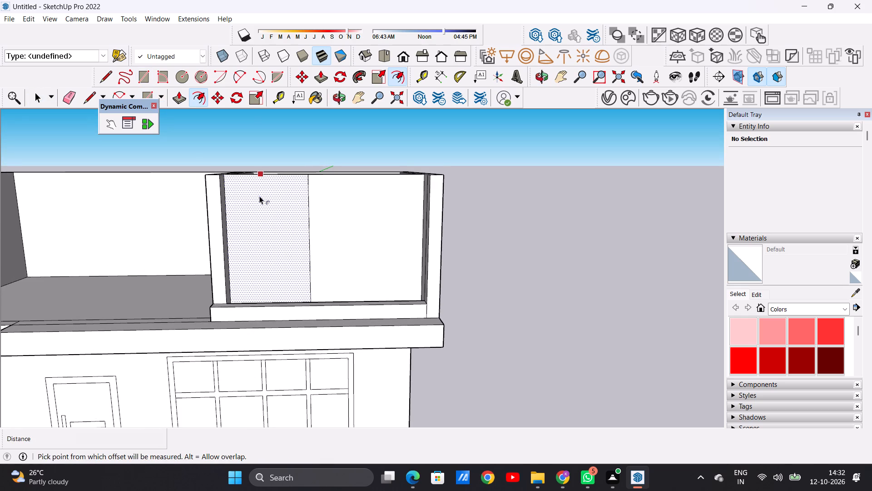
click(258, 195)
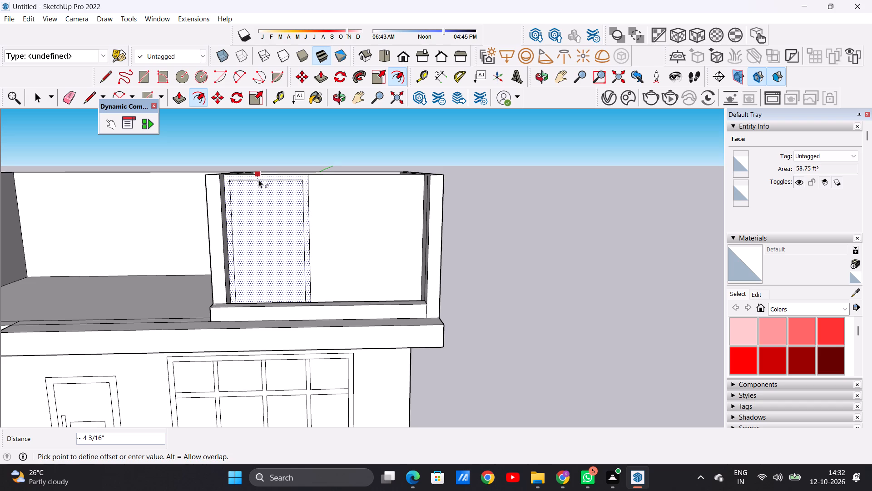
click(258, 180)
key(space)
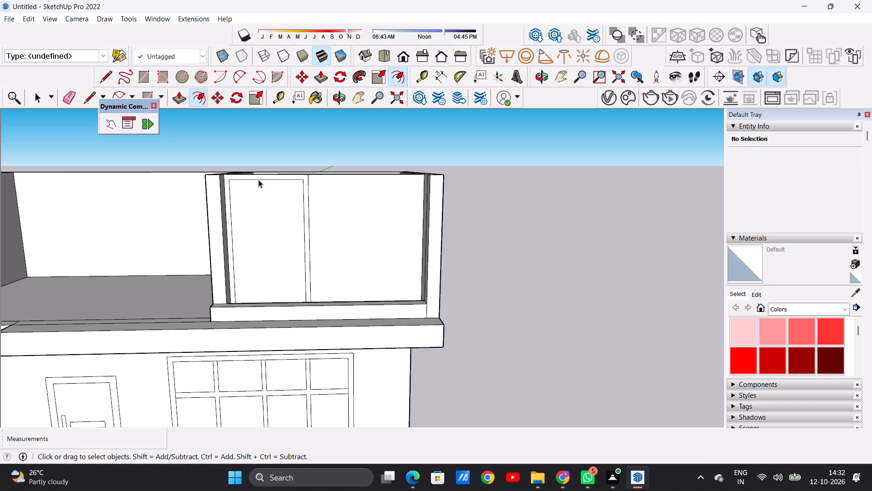
Draw a vertical line about 9' 3 5/8" long near the middle of the inner door outline, from its top edge to its bottom edge.
text(L)
scroll(256, 206, up, 7)
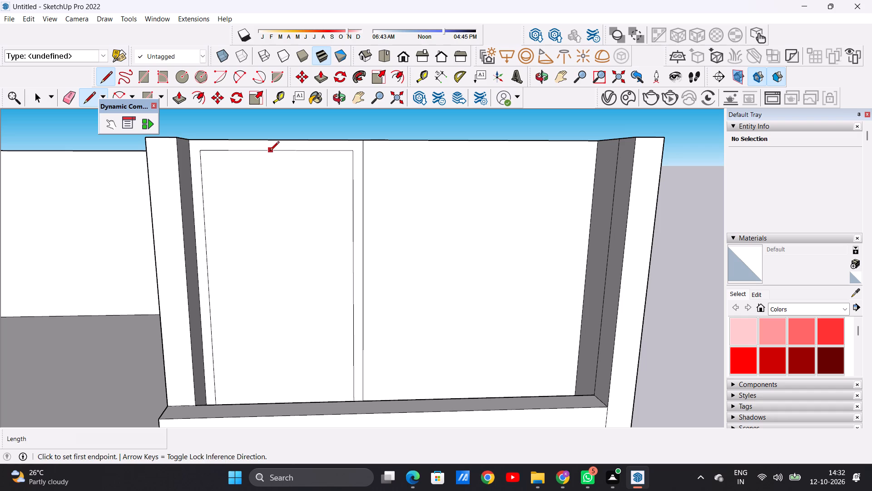
click(270, 152)
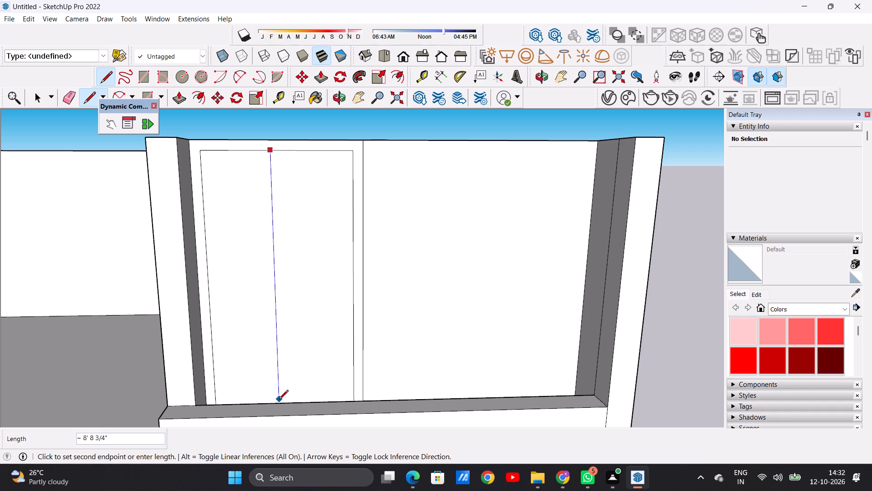
scroll(275, 398, up, 4)
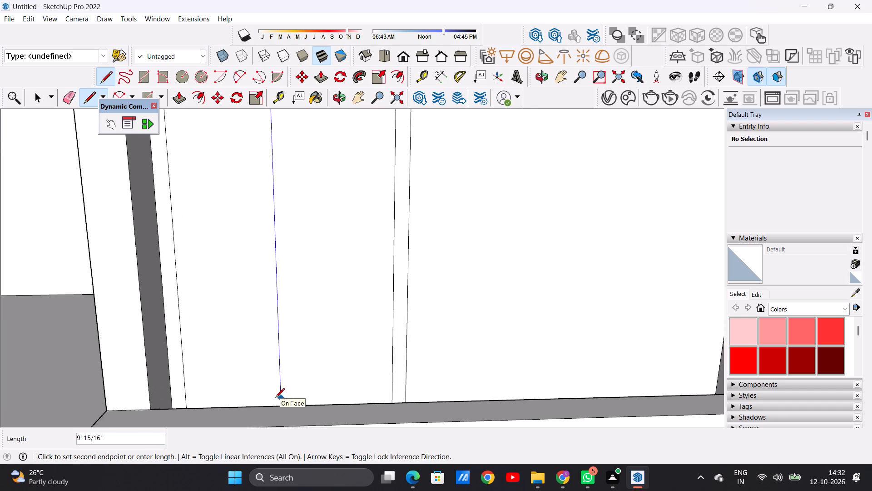
scroll(275, 398, up, 1)
middle_drag(277, 373, 274, 389)
scroll(268, 356, down, 5)
scroll(279, 370, up, 5)
middle_drag(279, 371, 285, 399)
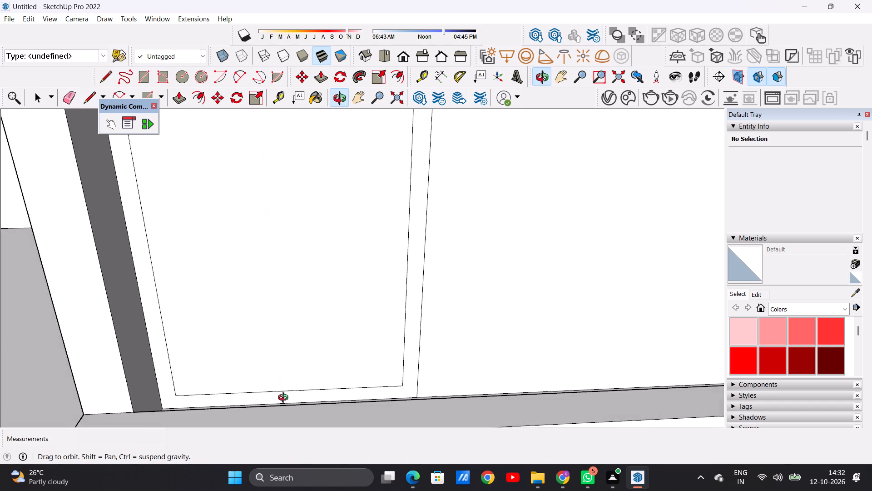
middle_drag(285, 399, 285, 398)
scroll(285, 397, up, 1)
scroll(280, 359, down, 5)
click(280, 380)
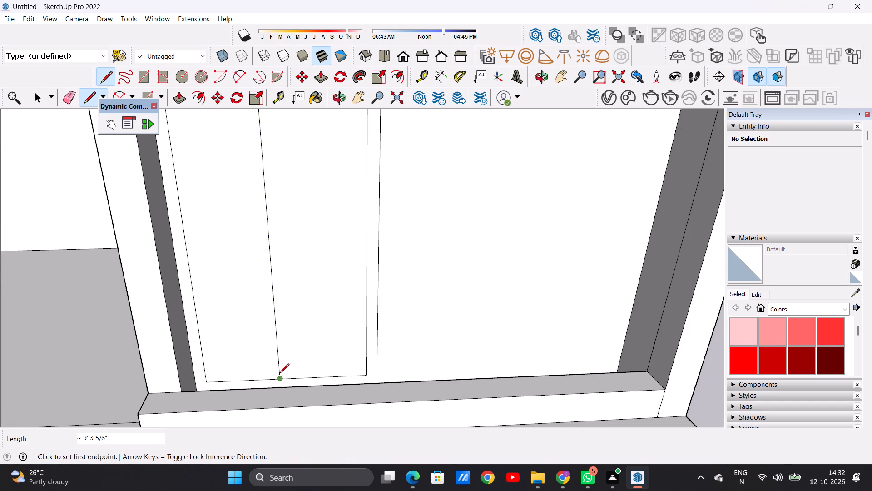
Draw a second vertical line about 9' 3 5/8" long just beside the first, forming a narrow centre strip between two door panels.
scroll(280, 368, down, 8)
scroll(276, 249, up, 4)
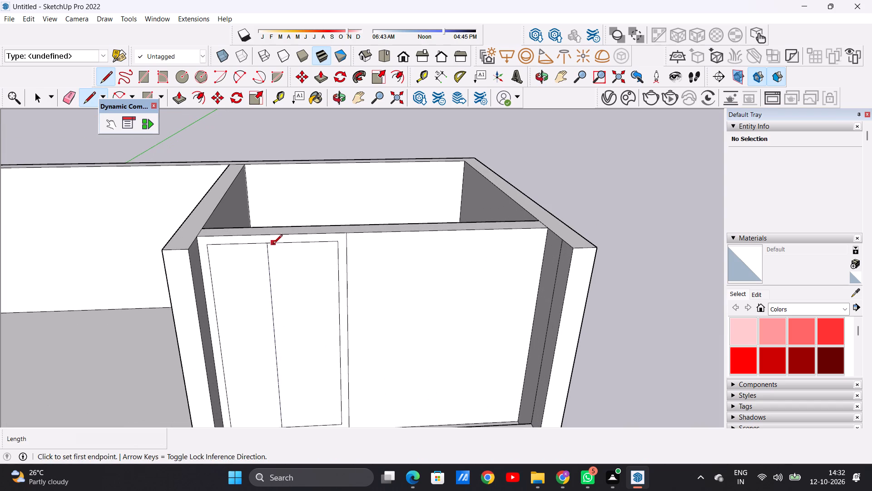
click(275, 242)
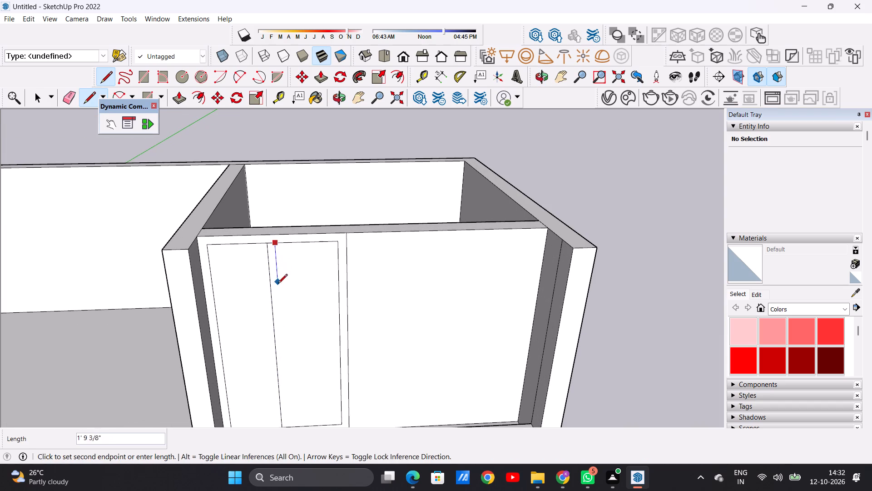
scroll(273, 269, down, 10)
middle_drag(287, 321, 292, 342)
scroll(281, 331, up, 10)
click(282, 335)
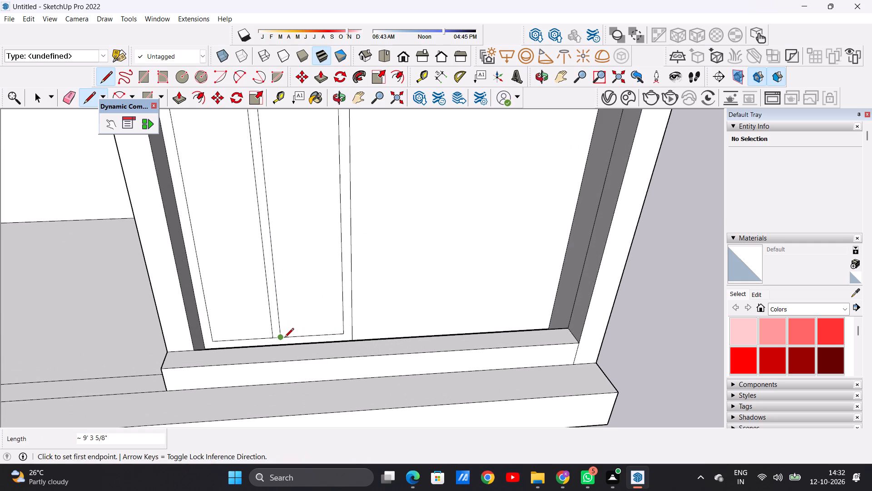
key(space)
Draw a horizontal line across the upper part of each door panel, about 2' 4 1/4" and 2' 6 3/16" long, skipping the centre strip.
scroll(311, 311, down, 12)
middle_drag(292, 289, 282, 256)
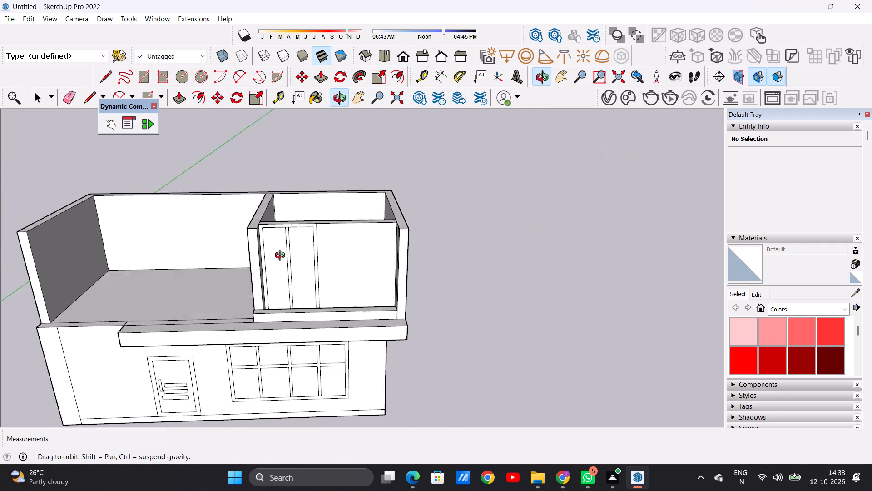
middle_drag(282, 256, 282, 218)
scroll(282, 237, up, 2)
scroll(282, 238, down, 1)
scroll(282, 238, up, 2)
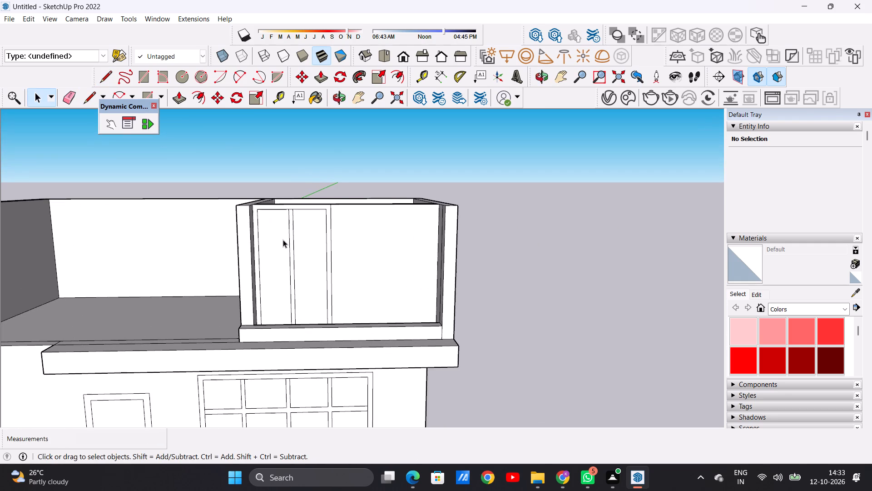
key(l)
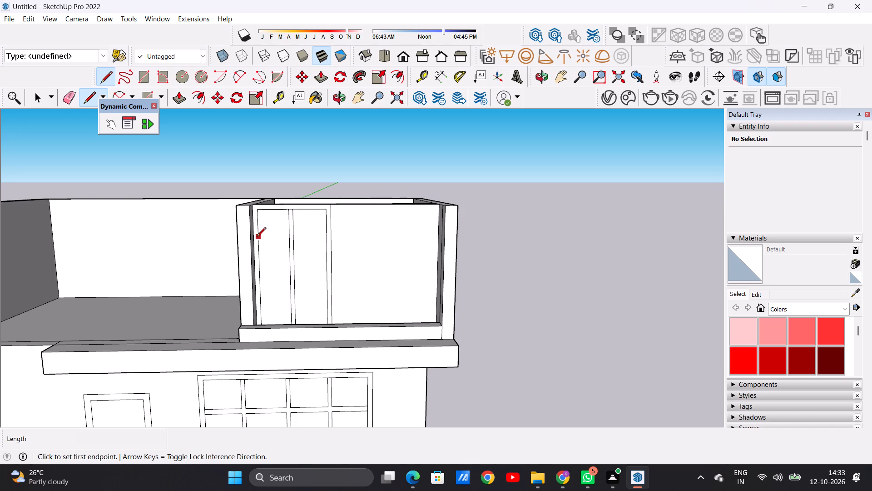
click(257, 237)
scroll(280, 246, up, 10)
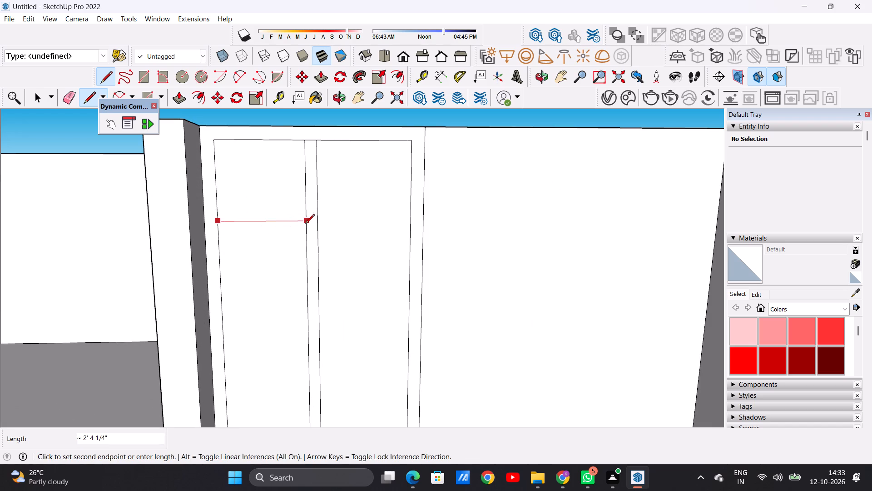
click(306, 221)
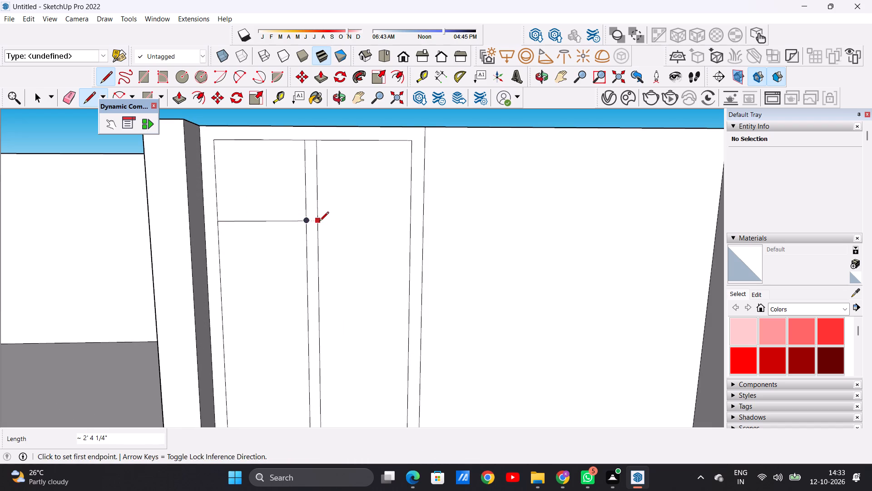
click(319, 222)
click(317, 222)
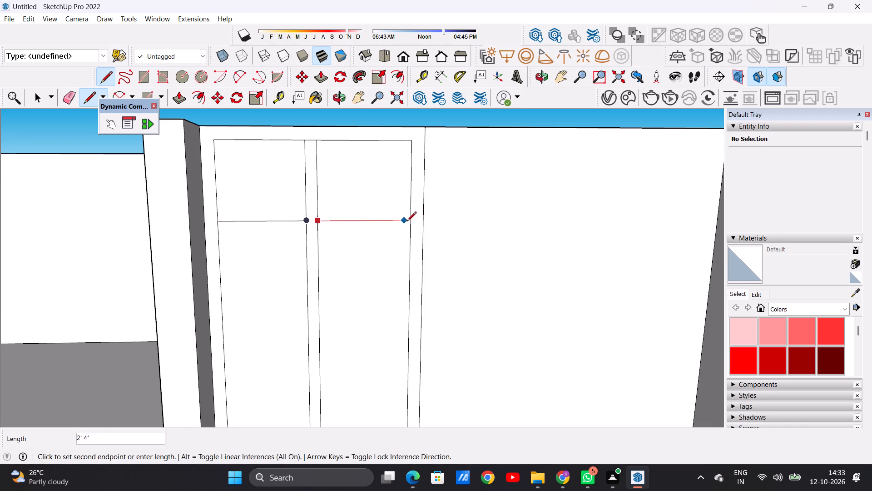
click(410, 221)
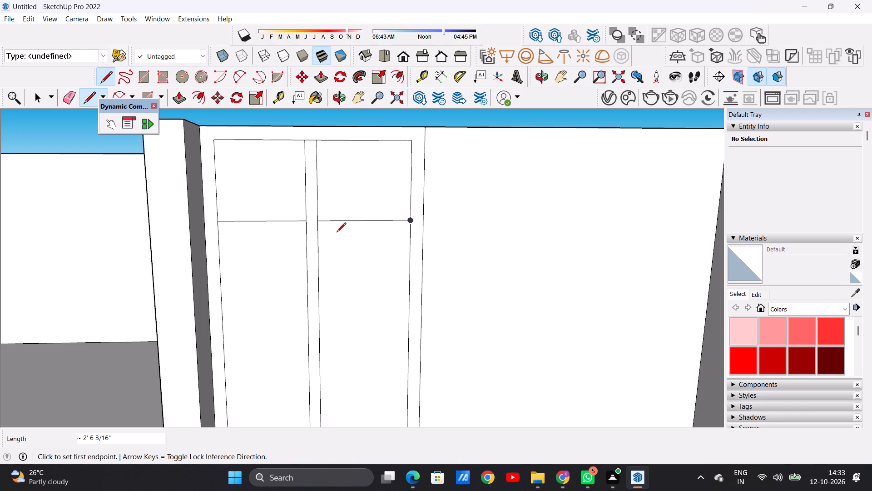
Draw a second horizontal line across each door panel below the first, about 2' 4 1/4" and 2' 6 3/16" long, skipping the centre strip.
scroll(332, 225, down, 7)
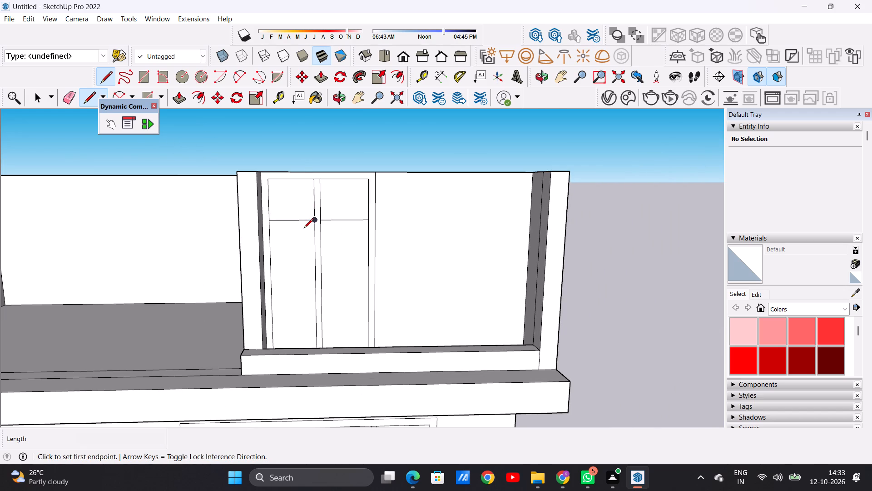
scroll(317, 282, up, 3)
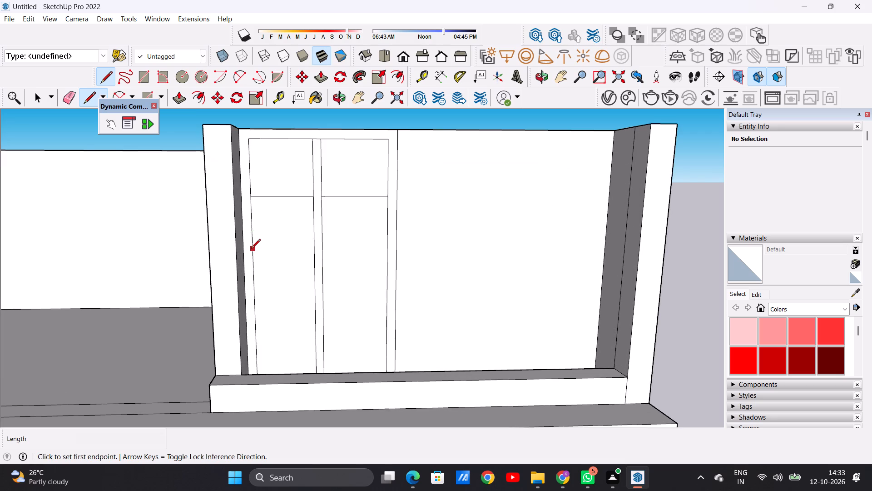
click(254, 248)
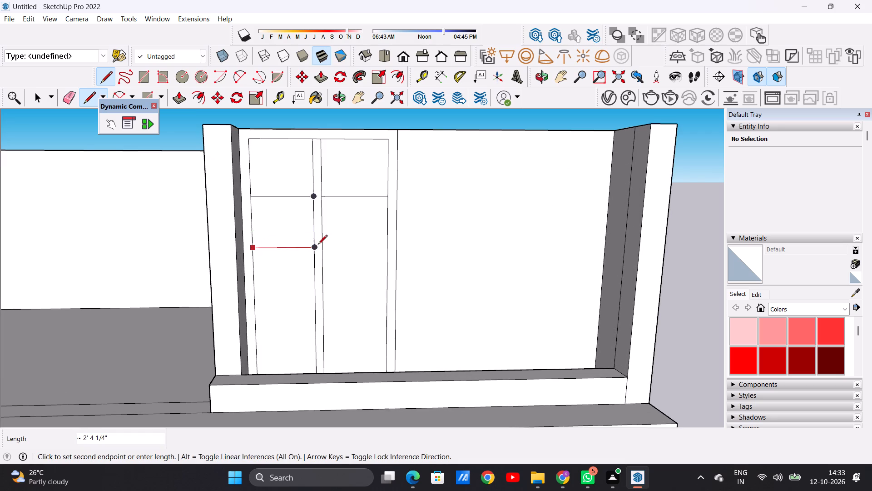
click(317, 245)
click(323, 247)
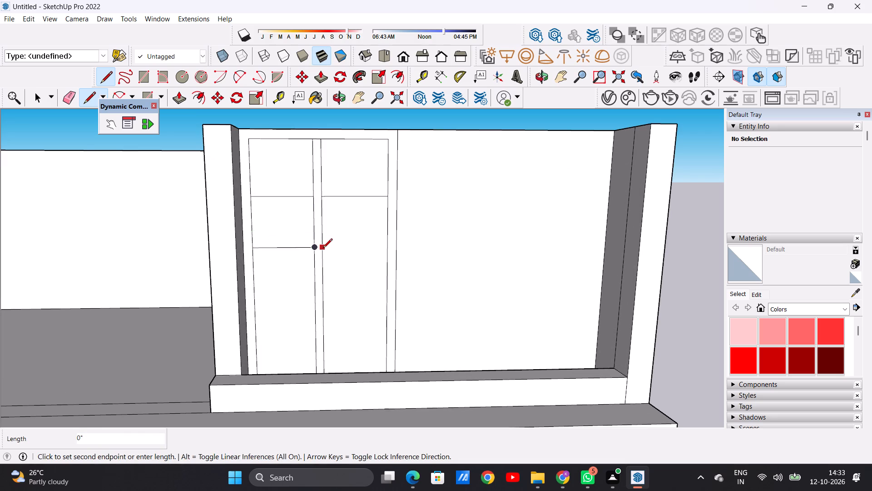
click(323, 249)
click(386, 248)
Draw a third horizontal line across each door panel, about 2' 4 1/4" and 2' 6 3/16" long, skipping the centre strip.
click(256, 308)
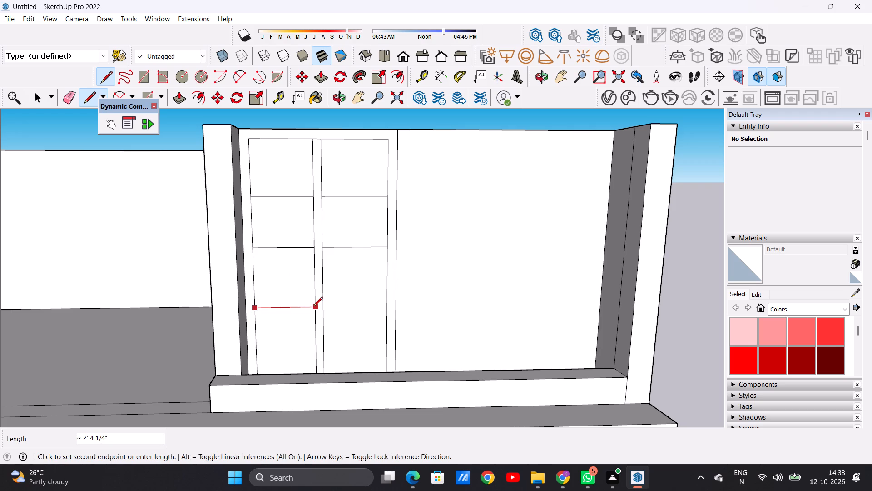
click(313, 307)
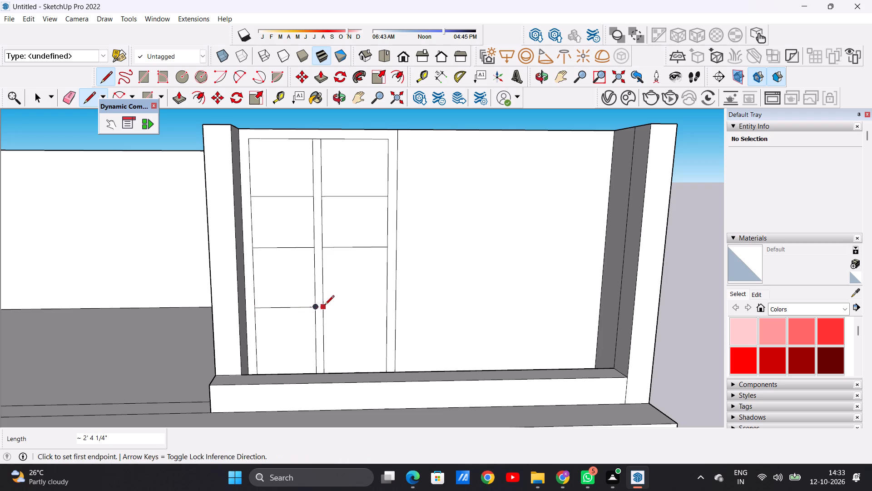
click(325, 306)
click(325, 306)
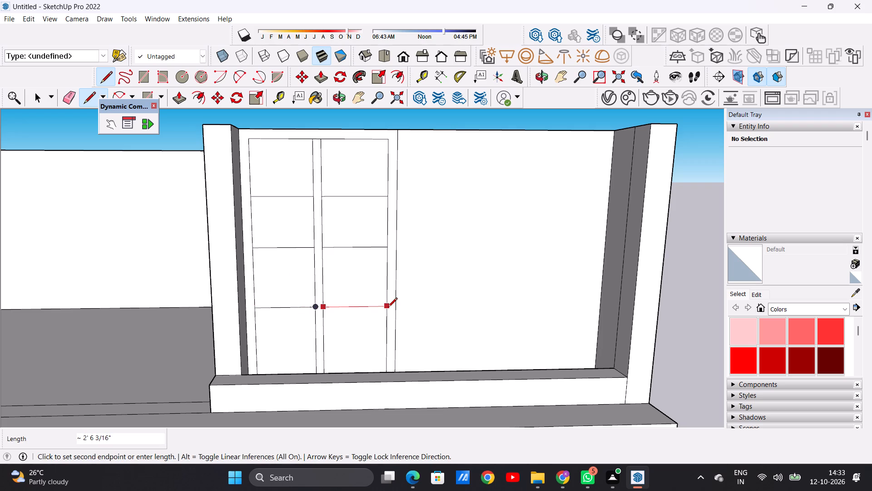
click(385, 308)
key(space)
Examine the first floor's panelled door, recessed balcony wall and surrounding walls from the front, from above and from the side.
scroll(303, 296, down, 12)
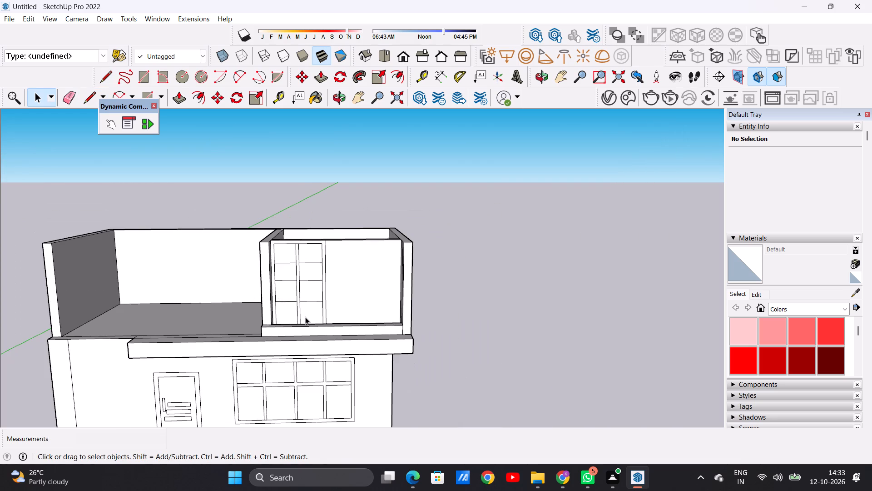
scroll(316, 313, up, 5)
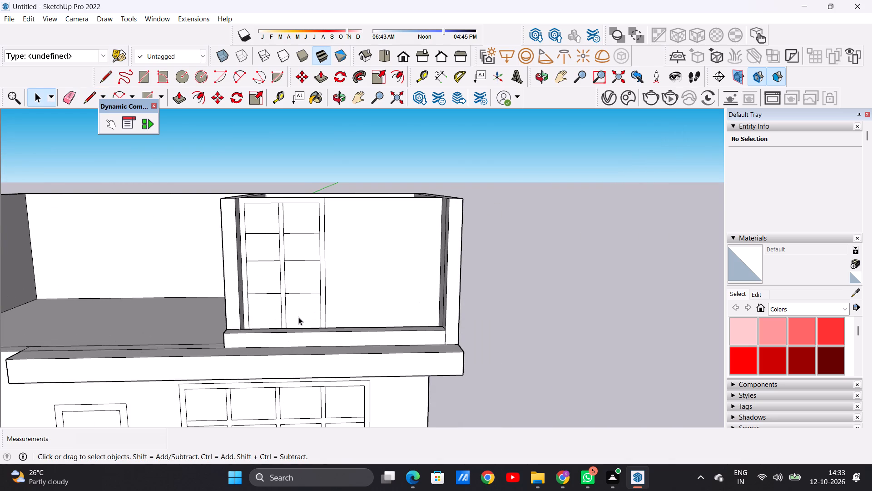
middle_drag(297, 315, 280, 291)
middle_click(278, 293)
scroll(275, 309, down, 3)
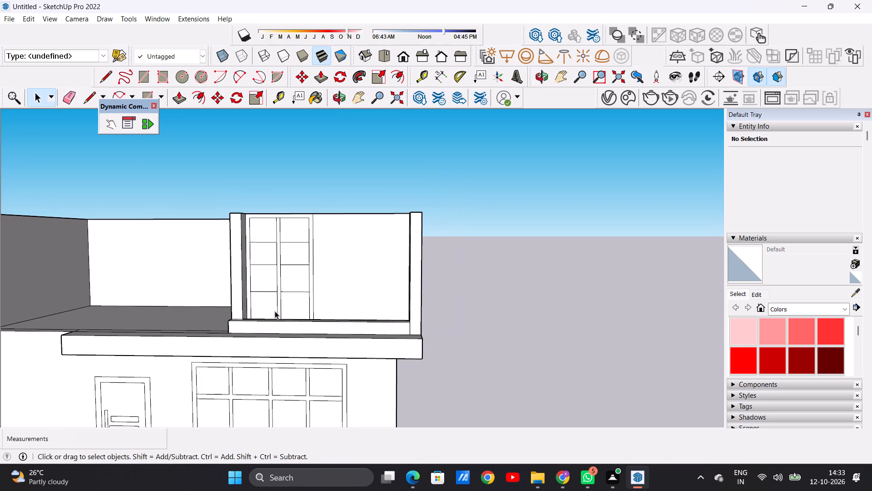
scroll(273, 237, up, 12)
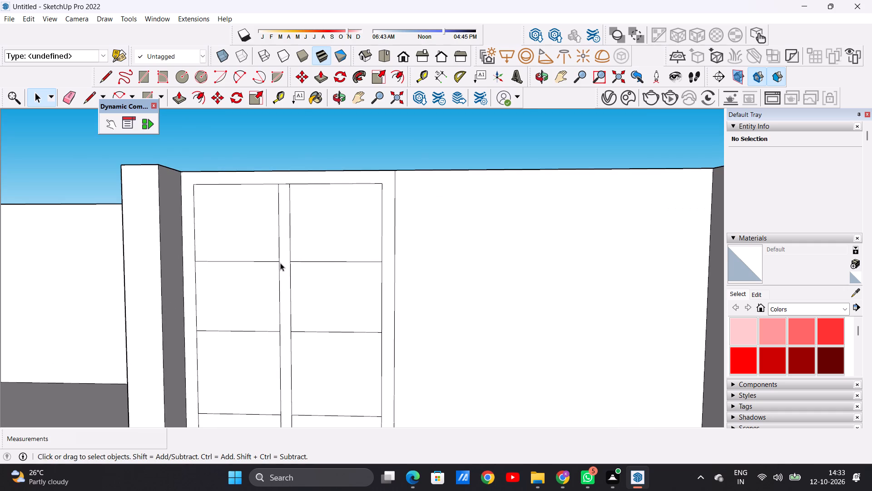
scroll(280, 271, down, 6)
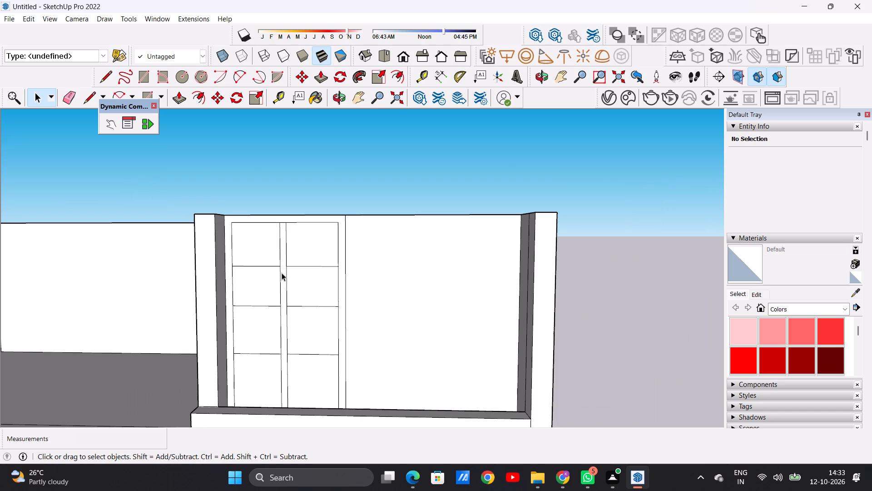
scroll(285, 280, down, 2)
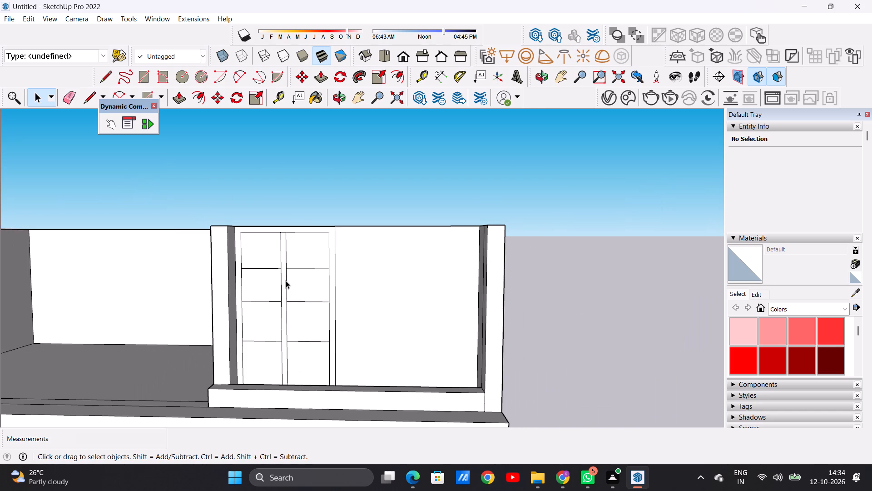
scroll(299, 258, down, 12)
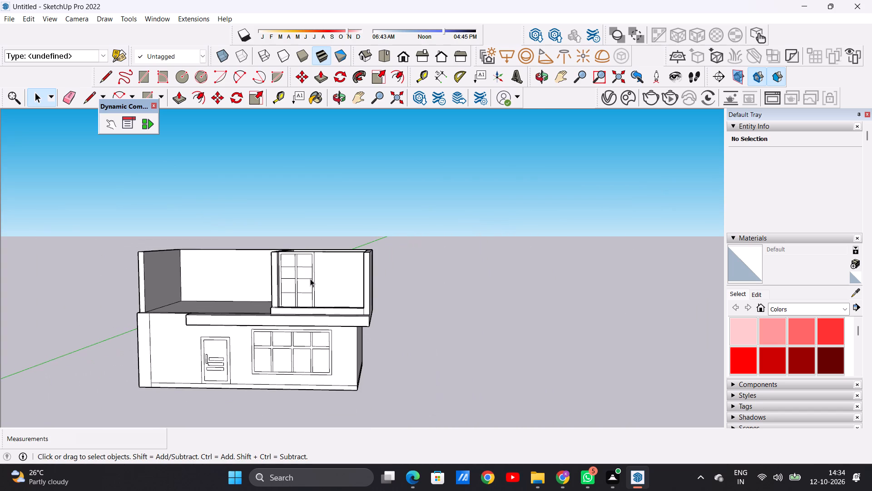
scroll(308, 279, down, 4)
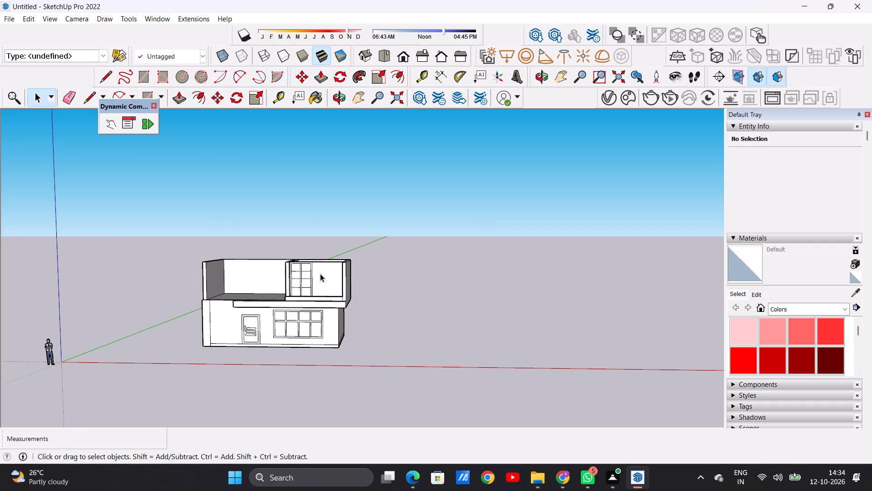
middle_drag(320, 274, 313, 404)
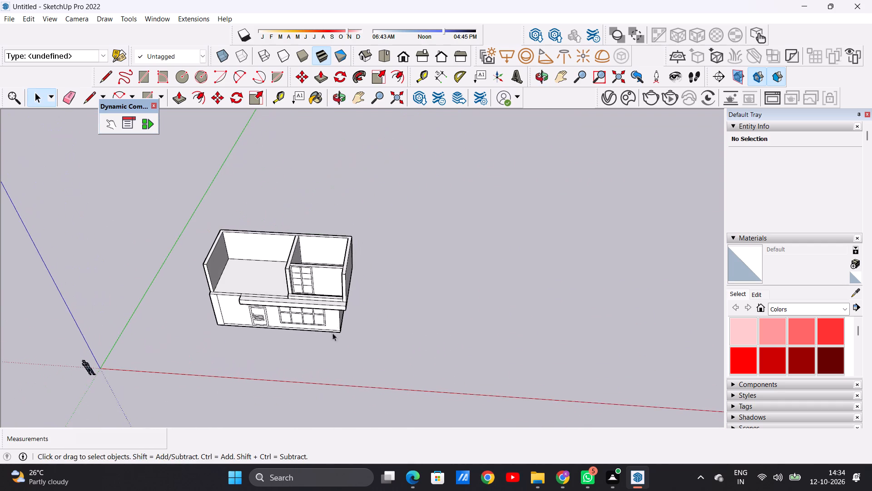
scroll(341, 289, up, 5)
middle_drag(328, 296, 442, 305)
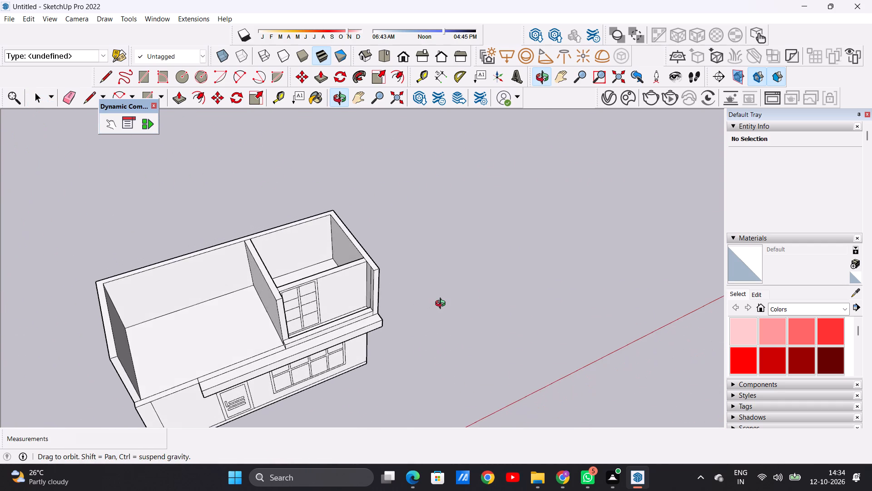
middle_drag(442, 305, 290, 353)
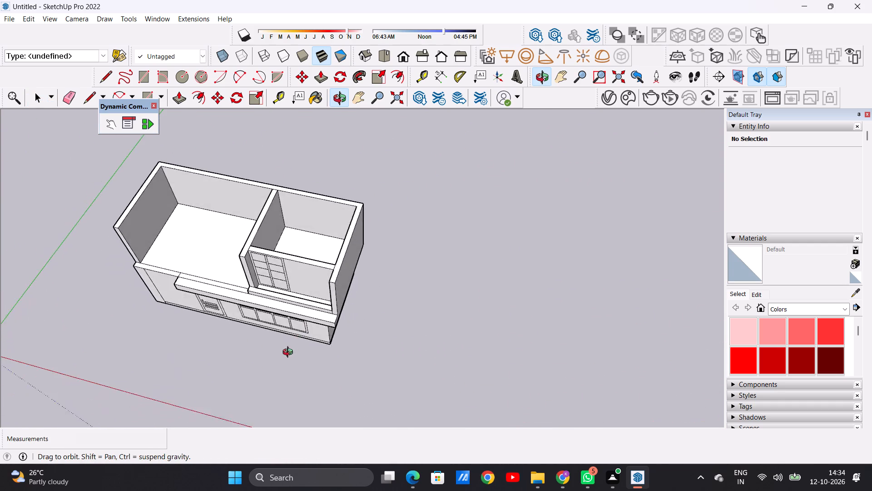
middle_drag(290, 353, 278, 377)
scroll(319, 321, down, 5)
scroll(323, 286, up, 7)
middle_drag(318, 284, 513, 283)
scroll(385, 294, up, 1)
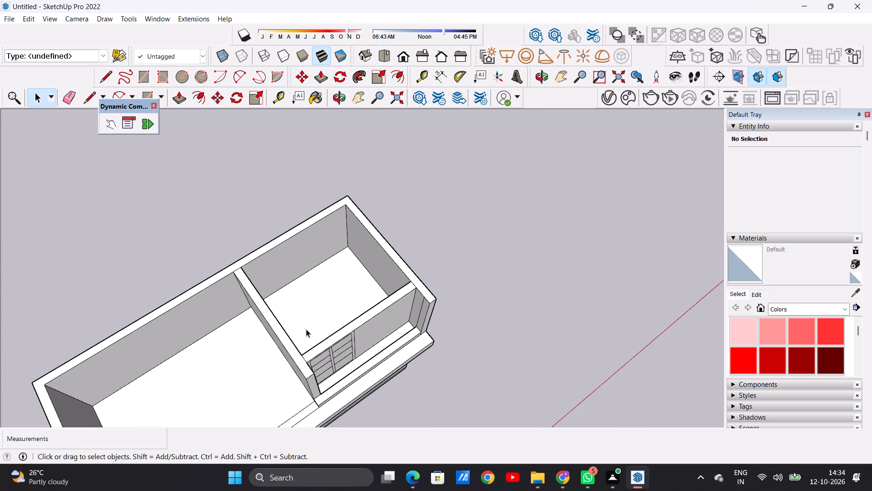
scroll(351, 319, down, 12)
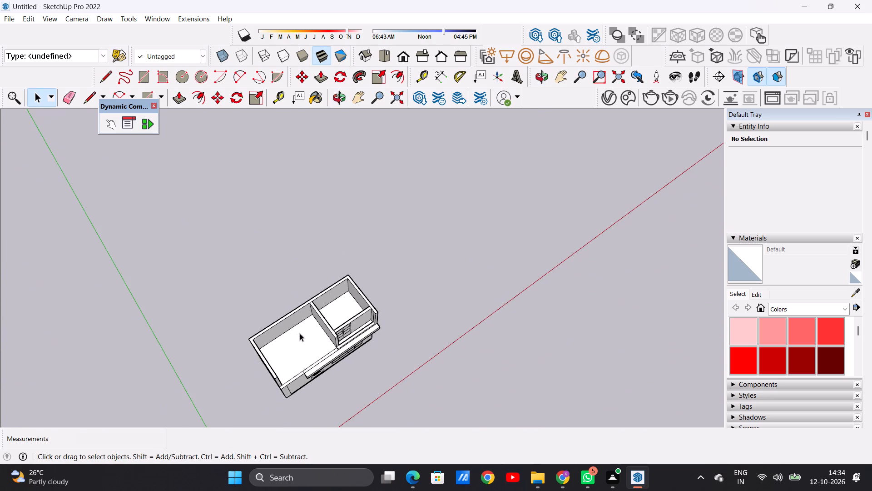
scroll(297, 335, down, 4)
middle_drag(357, 337, 254, 223)
scroll(330, 297, up, 7)
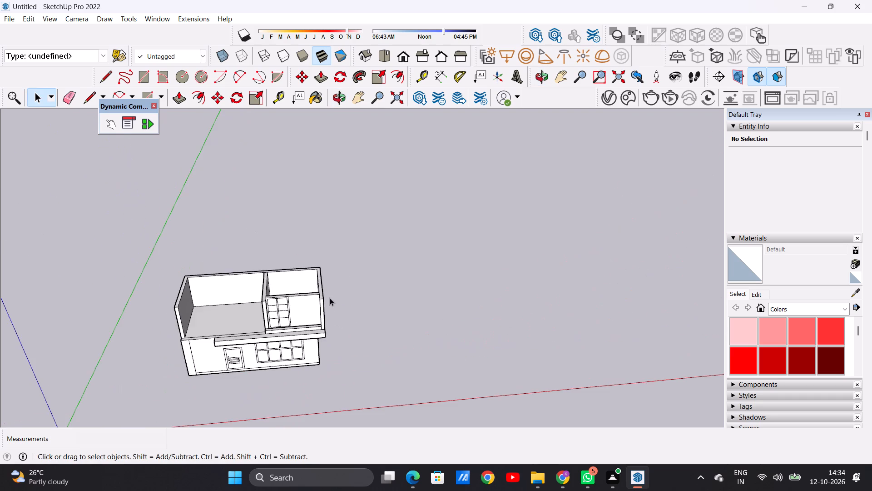
middle_drag(338, 304, 229, 280)
scroll(314, 284, up, 14)
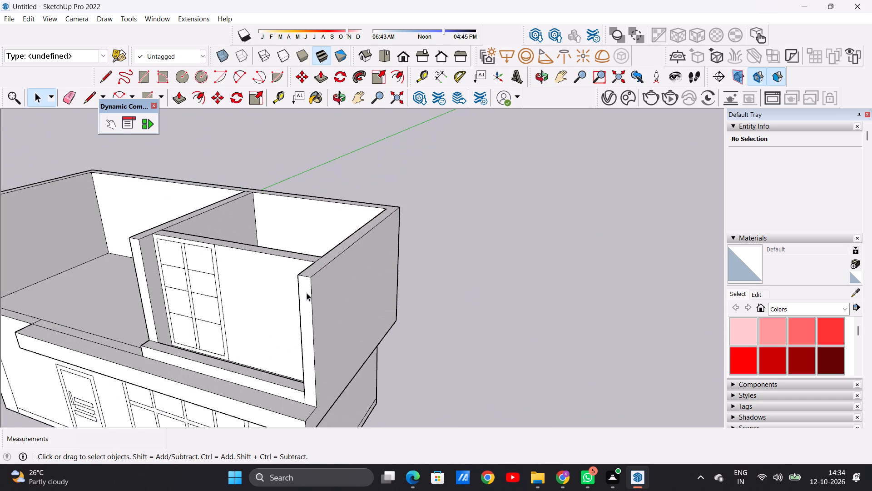
middle_drag(314, 304, 318, 353)
scroll(295, 354, up, 2)
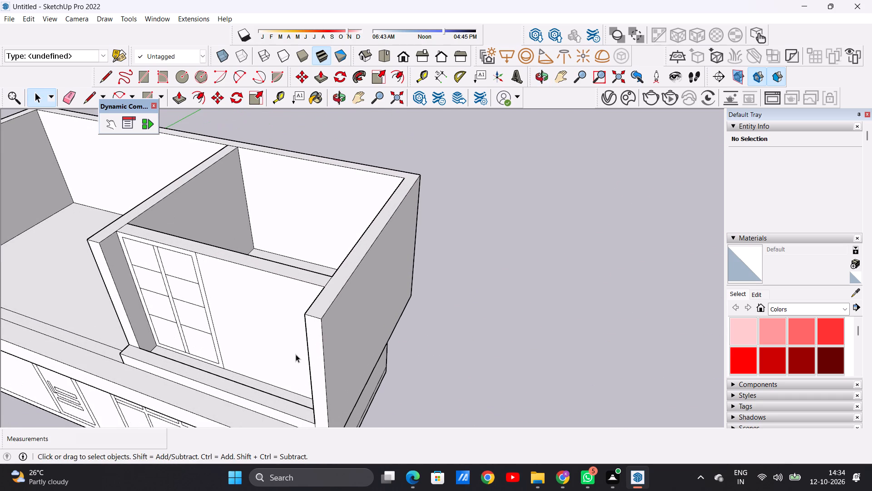
scroll(349, 330, down, 5)
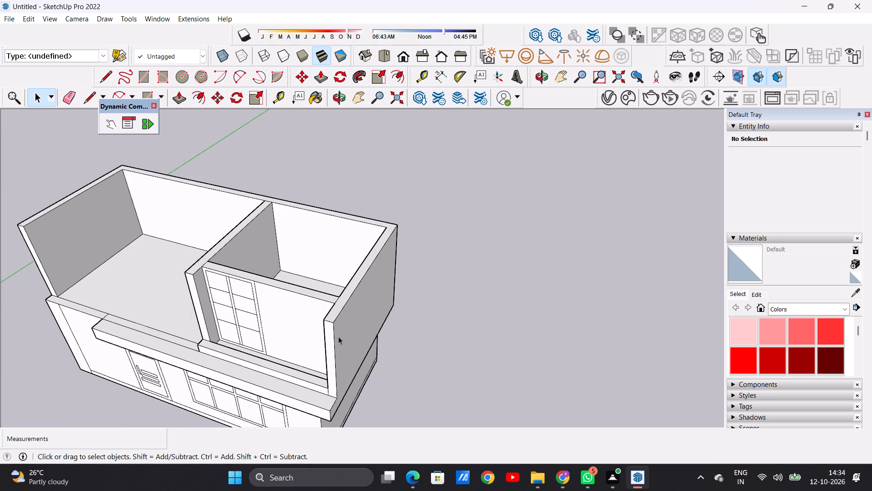
Undo the panelled door, the recessed balcony wall and the raised first-floor walls, back to the flat slab with its wall outlines.
key(ctrl+z)
key(ctrl+z)
key(ctrl+z)
key(ctrl+z)
key(ctrl+z)
key(ctrl+z)
key(ctrl+z)
key(ctrl+z)
key(ctrl+z)
key(ctrl+z)
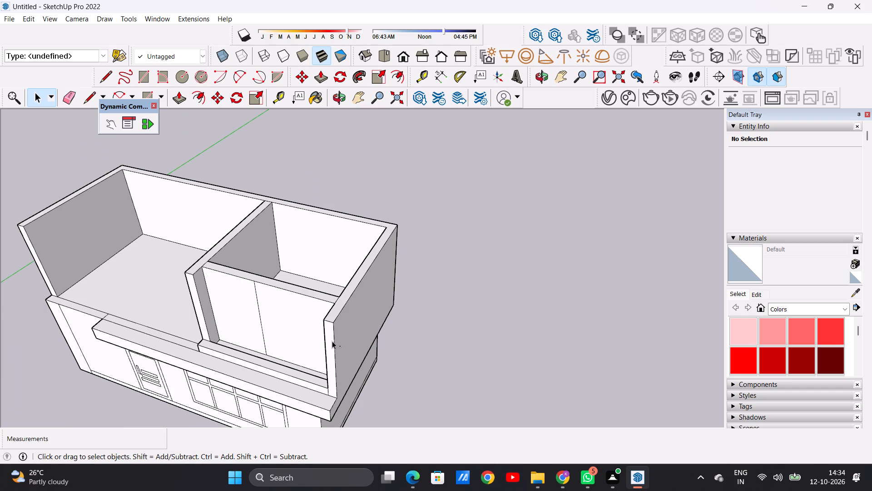
key(ctrl+z)
key(ctrl+z)
key(ctrl+z)
key(ctrl+z)
key(ctrl+z)
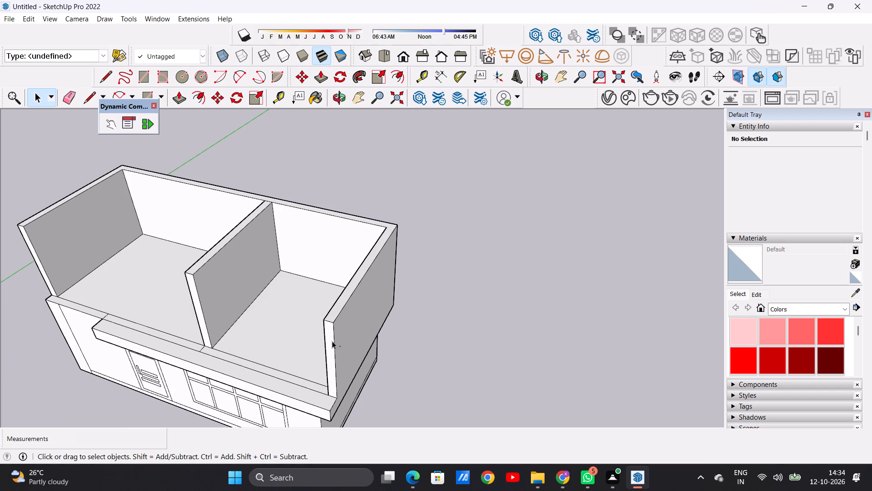
key(ctrl+z)
key(ctrl+z)
key(ctrl+z)
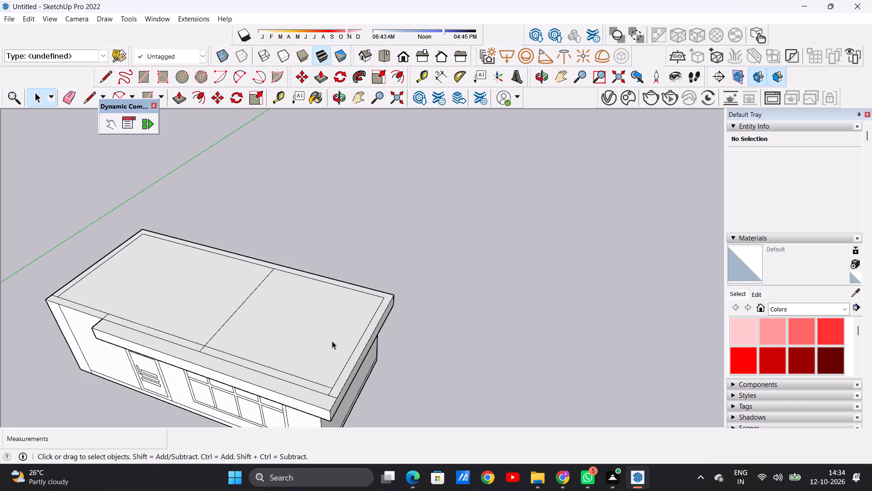
Draw a line across the slab's wall strip, extending the inner front wall line from its front corner to the slab's side edge.
scroll(322, 346, down, 4)
middle_drag(338, 373, 367, 351)
scroll(346, 364, up, 3)
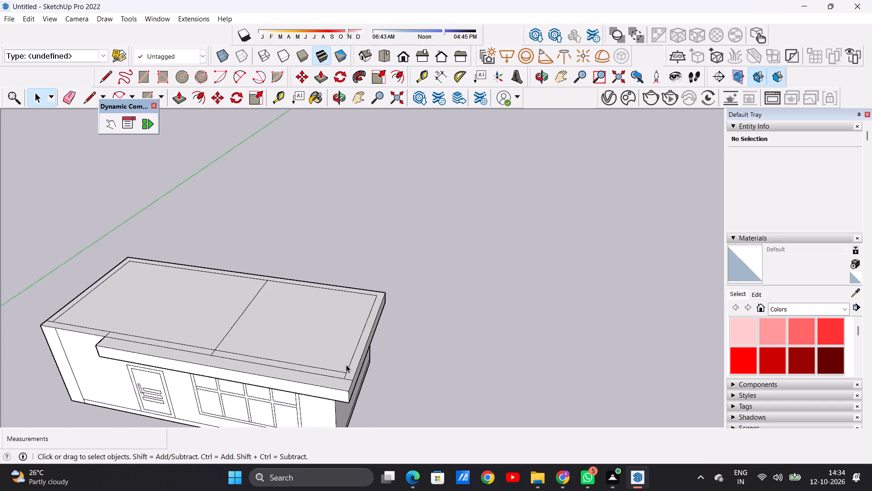
scroll(346, 365, up, 2)
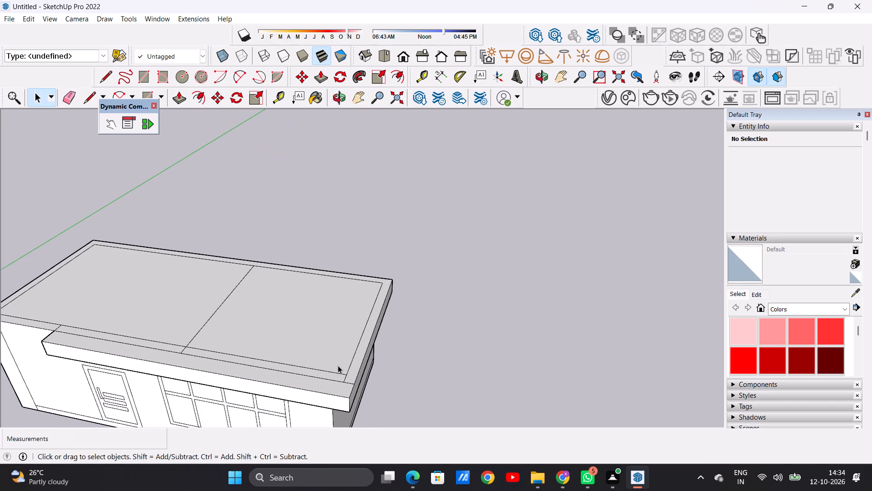
scroll(338, 366, down, 1)
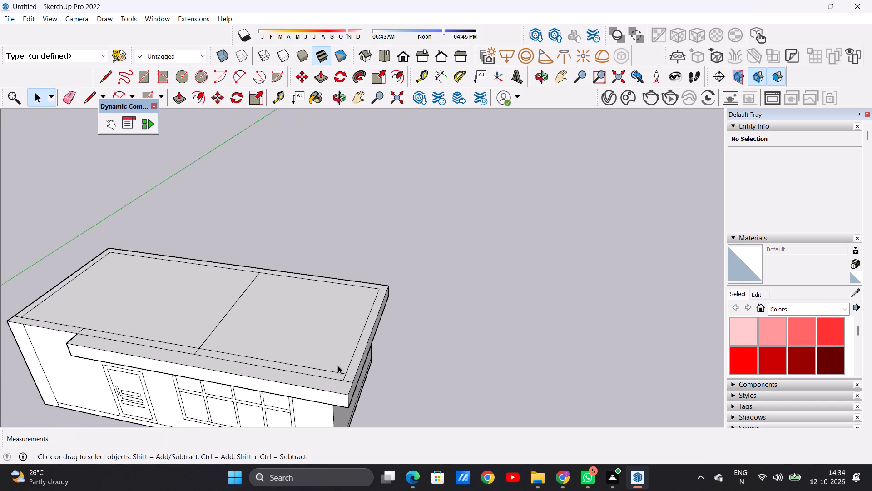
scroll(341, 371, up, 10)
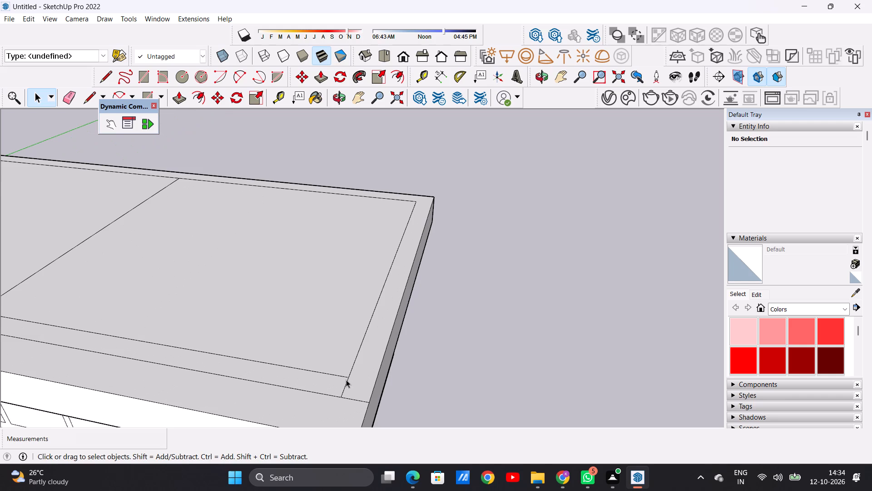
key(l)
scroll(347, 383, up, 5)
click(349, 376)
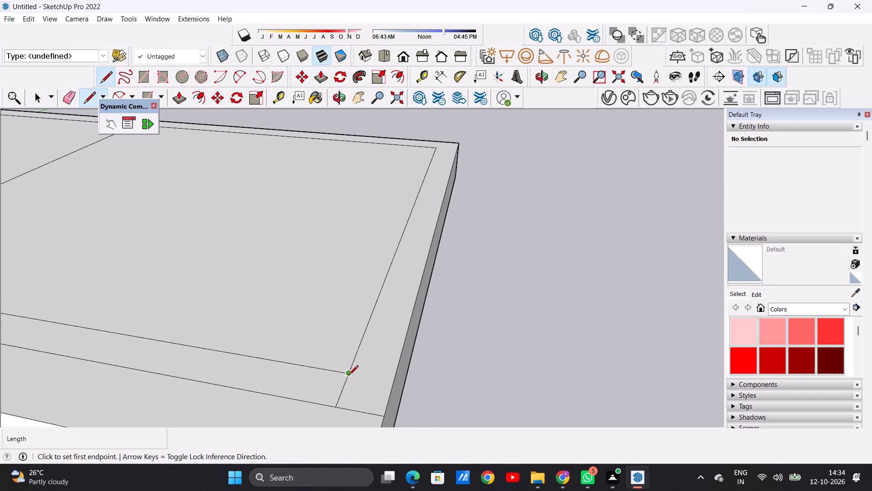
click(392, 381)
key(space)
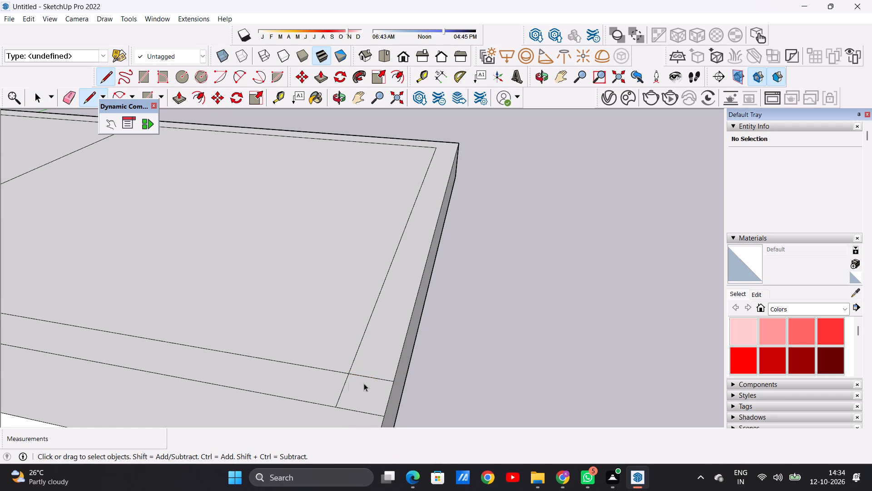
Draw two lines at the slab's rear corner, extending the inner side line about 10 15/16" to the rear edge and crossing the side wall strip.
scroll(351, 381, down, 17)
middle_drag(376, 321, 344, 341)
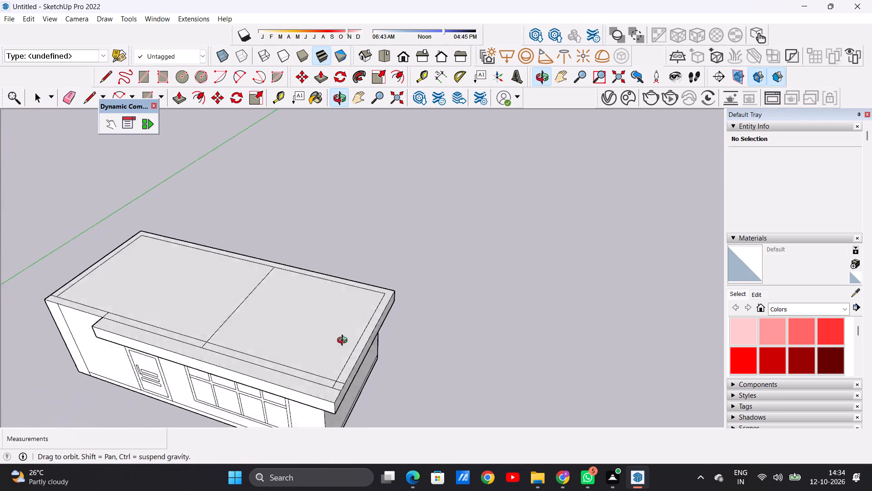
middle_drag(344, 341, 302, 385)
scroll(381, 298, up, 6)
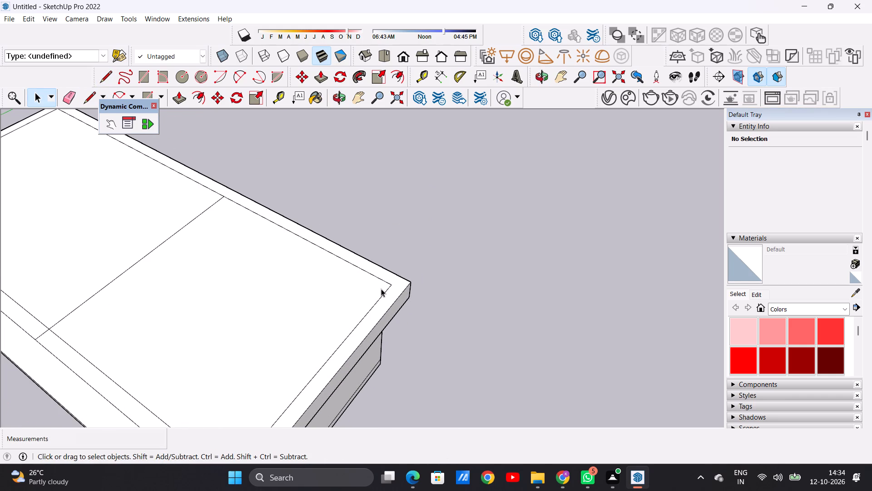
key(l)
scroll(404, 275, up, 5)
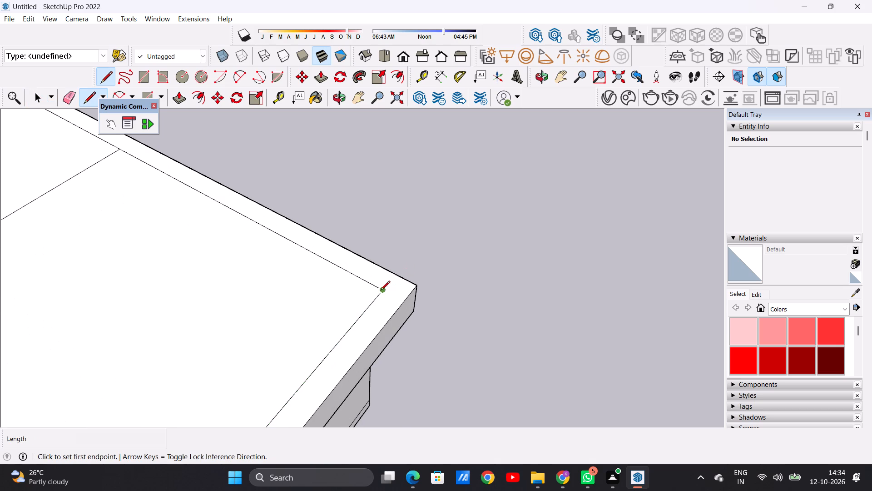
click(381, 291)
click(396, 276)
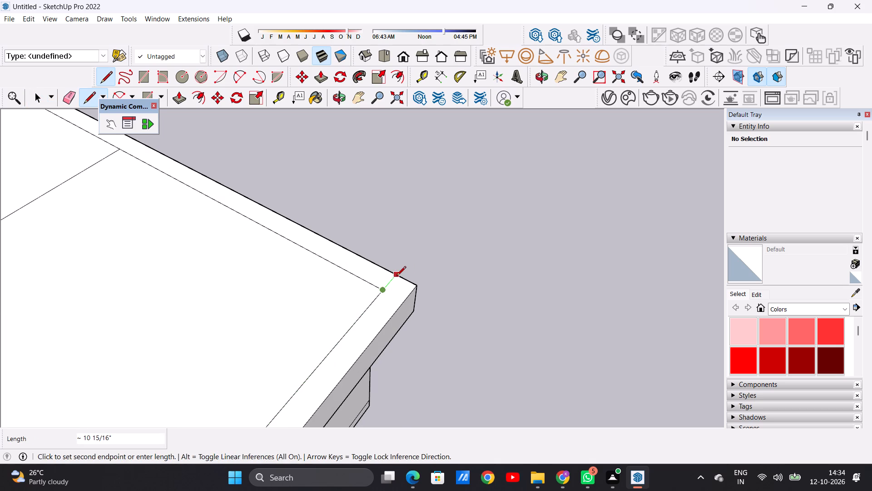
click(375, 301)
click(394, 312)
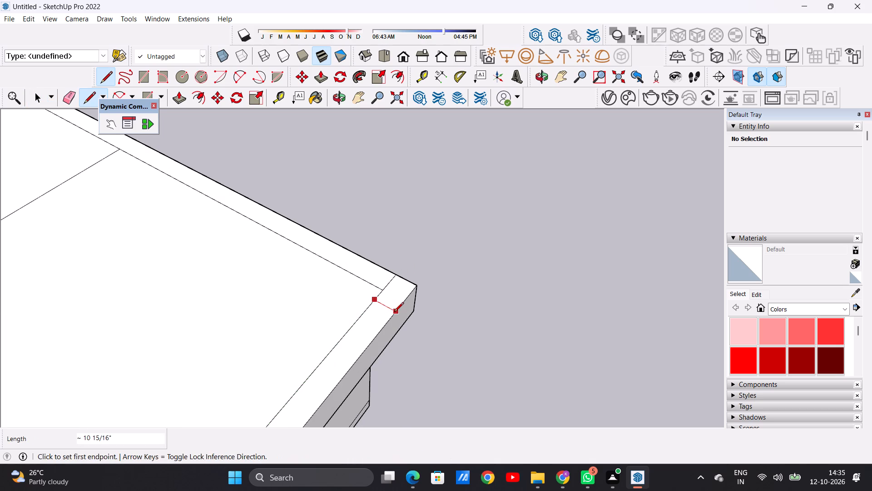
key(space)
Raise the small square at the front end of the side wall strip 10' into a corner column with Push/Pull.
scroll(413, 319, down, 19)
scroll(367, 331, up, 2)
scroll(368, 335, down, 1)
scroll(368, 336, up, 6)
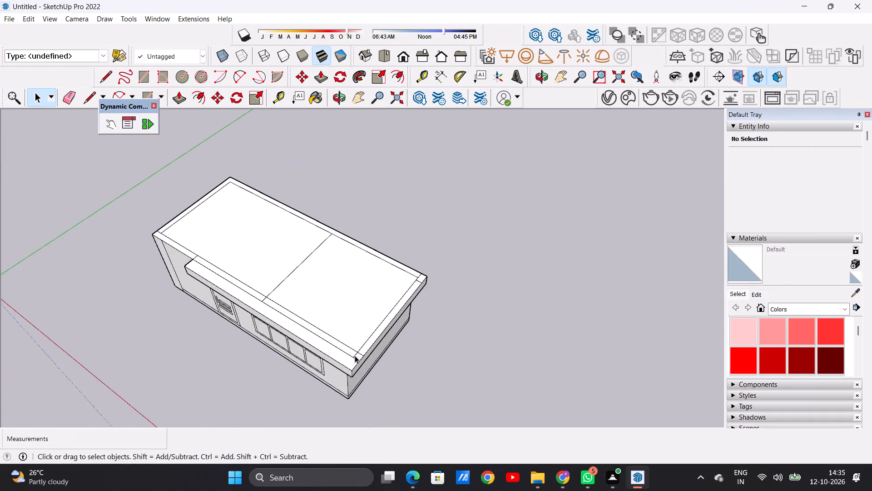
scroll(355, 356, up, 4)
middle_drag(358, 357, 355, 352)
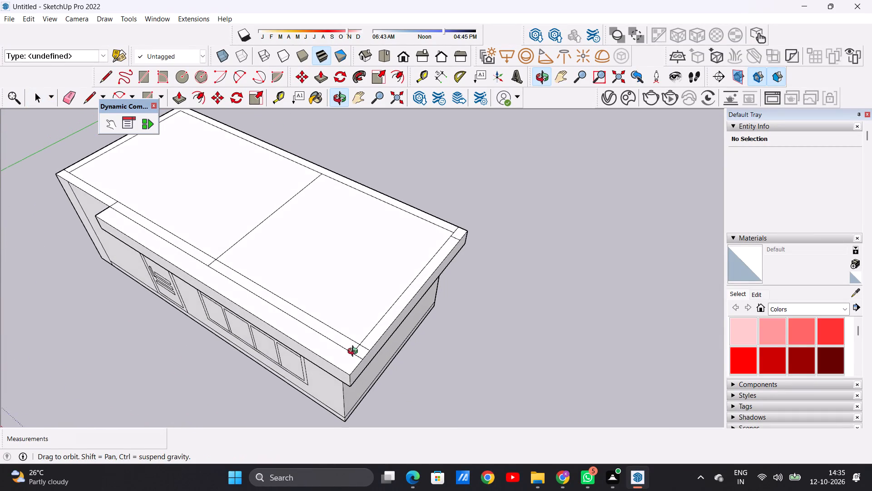
middle_drag(355, 352, 338, 360)
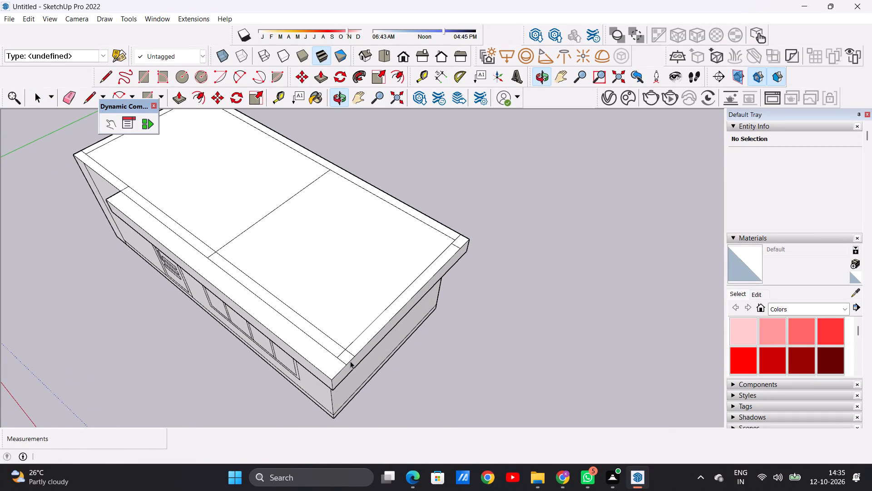
scroll(349, 356, up, 6)
key(p)
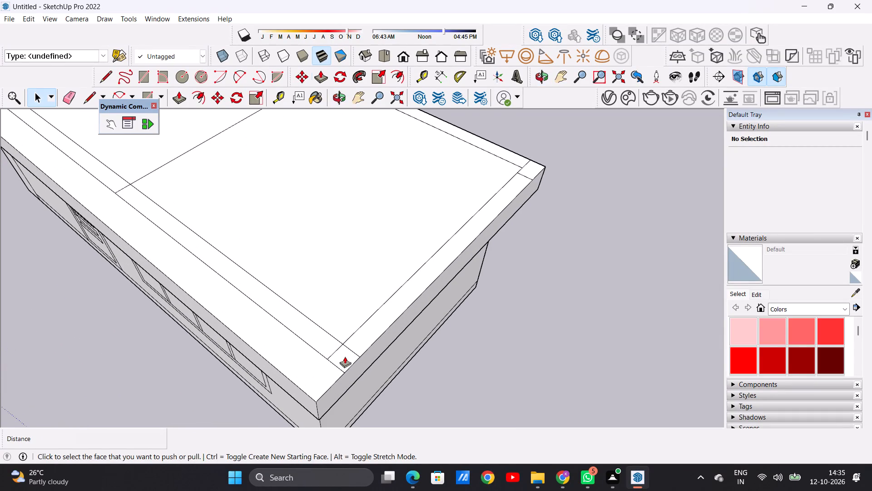
click(347, 357)
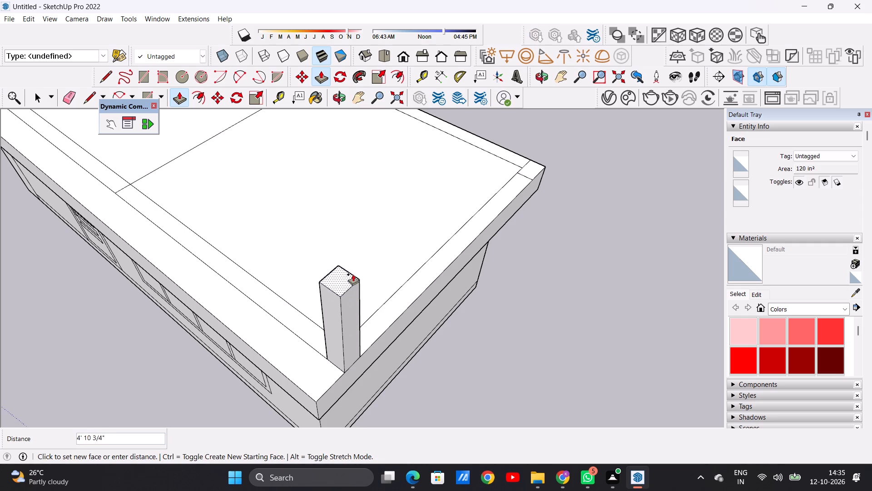
text(10')
key(Return)
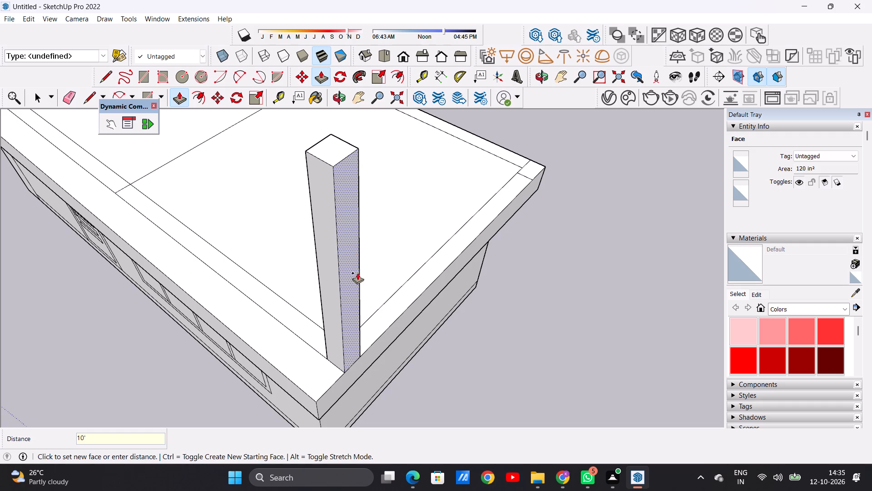
Raise the small rectangle at the slab's rear corner 10' into a second corner column.
scroll(358, 319, down, 10)
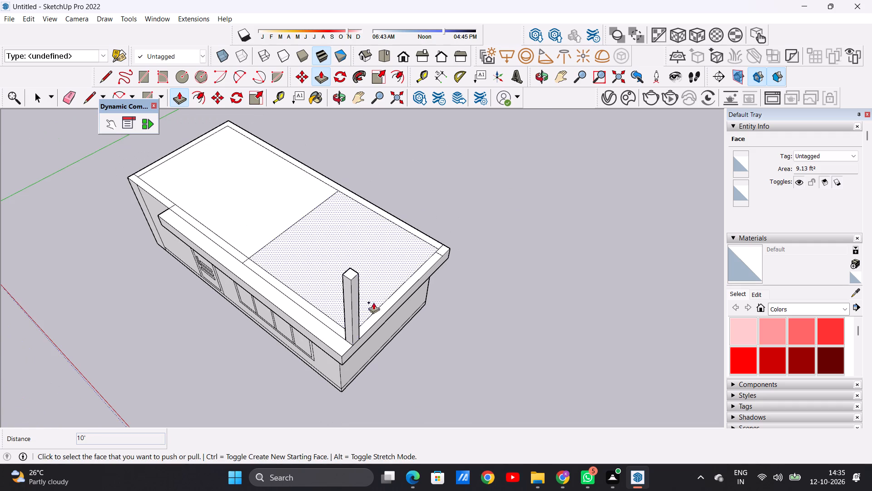
scroll(450, 247, up, 9)
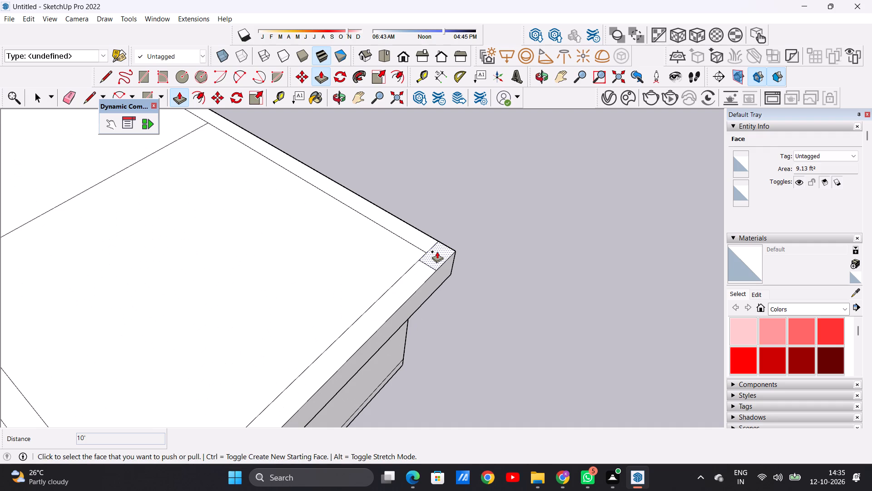
click(437, 251)
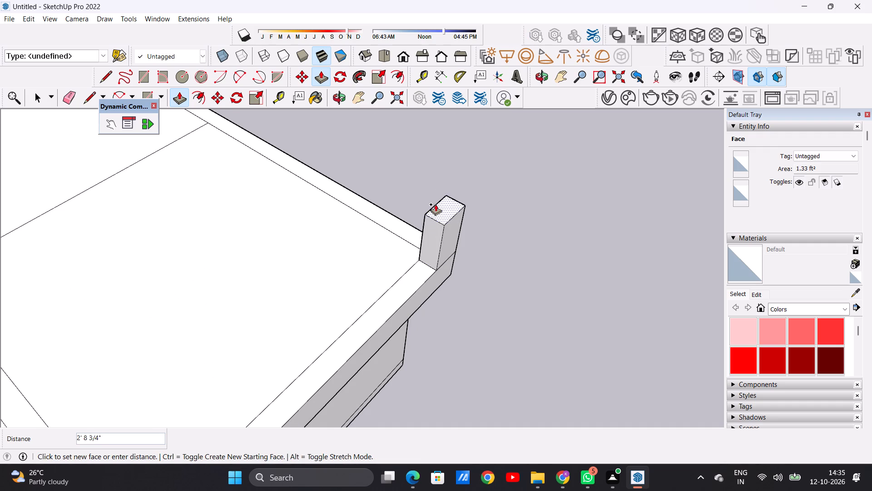
text(10')
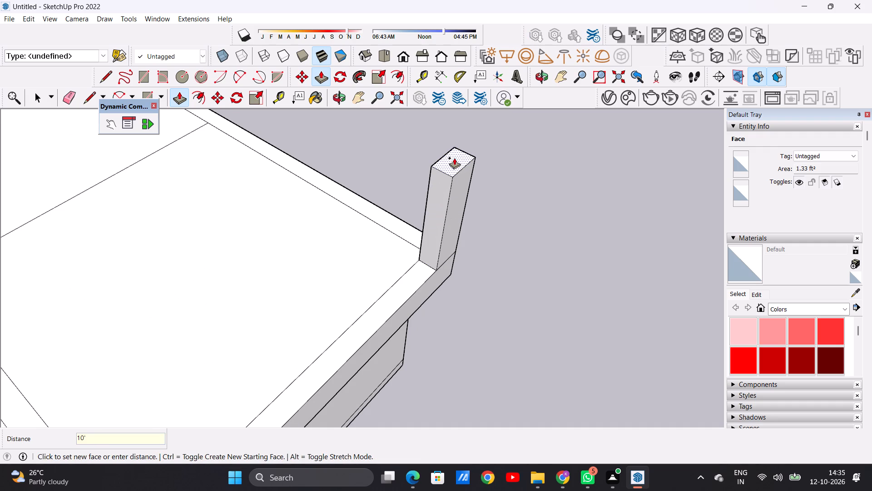
key(Return)
key(space)
Raise the side wall strip between the two corner columns 4' as a low parapet wall.
scroll(327, 331, down, 14)
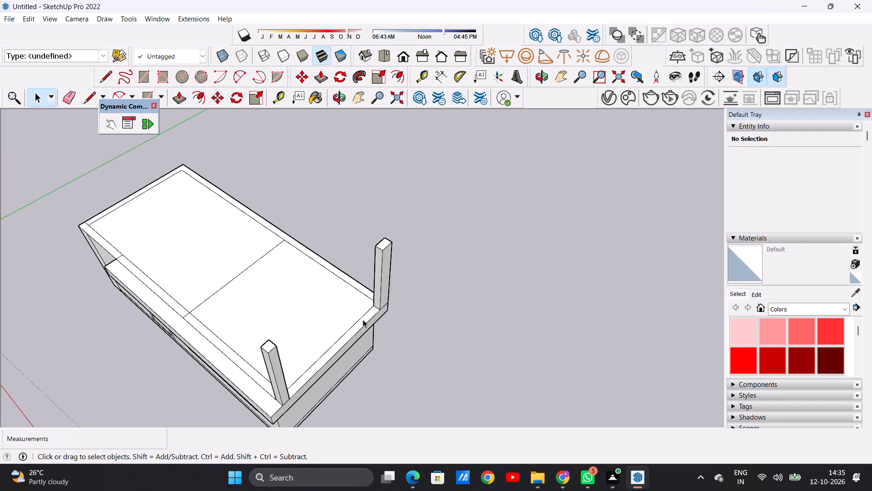
scroll(363, 320, down, 3)
middle_drag(345, 346, 457, 260)
scroll(335, 346, up, 4)
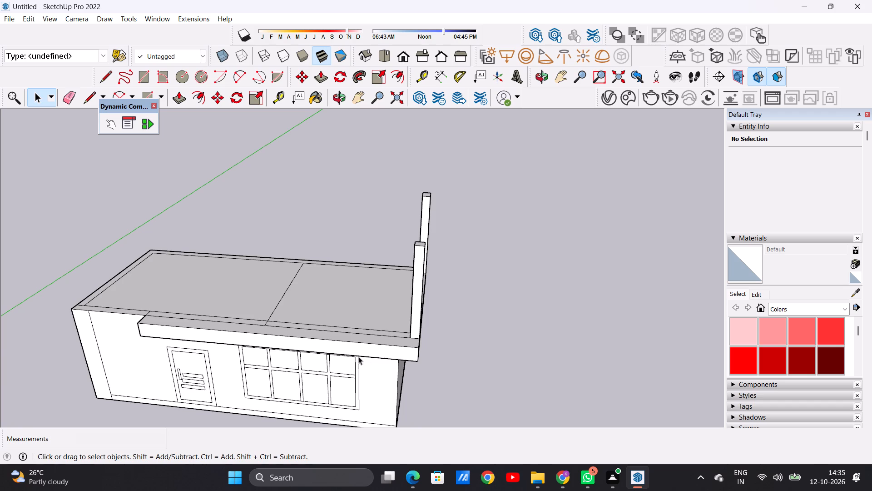
scroll(356, 354, down, 3)
scroll(391, 326, up, 4)
middle_drag(402, 316, 242, 329)
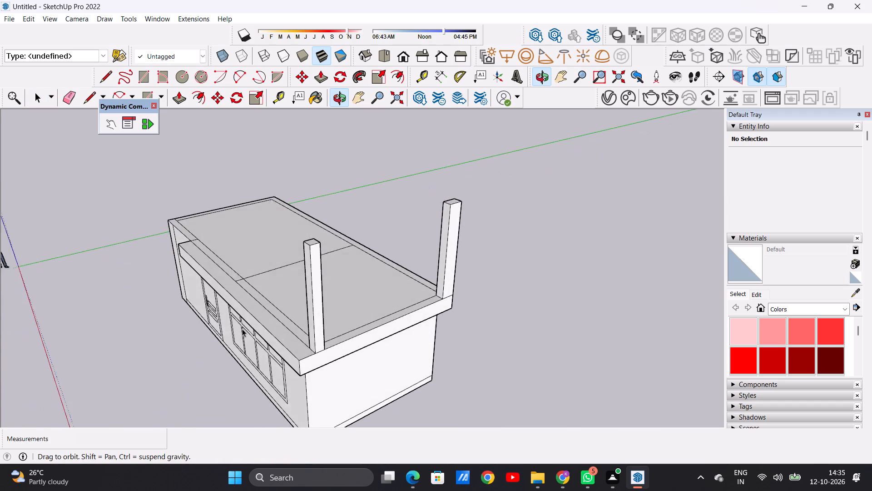
middle_drag(242, 329, 243, 327)
scroll(340, 333, up, 6)
key(p)
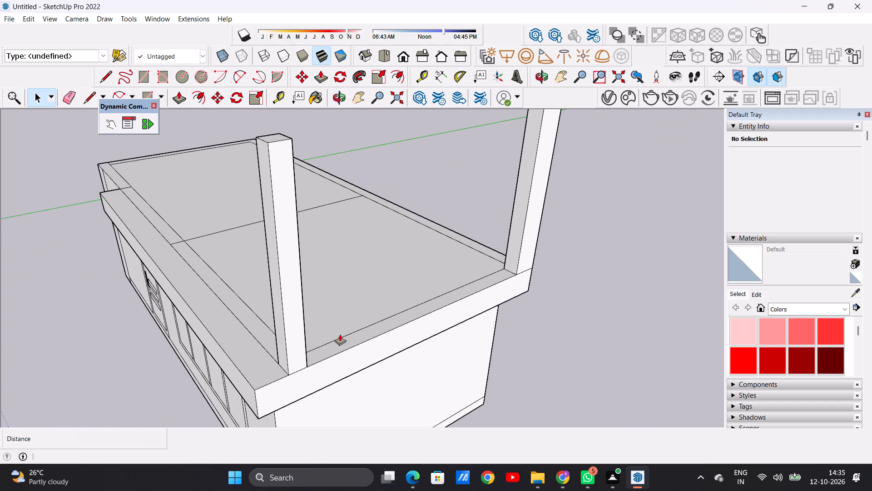
scroll(329, 340, up, 5)
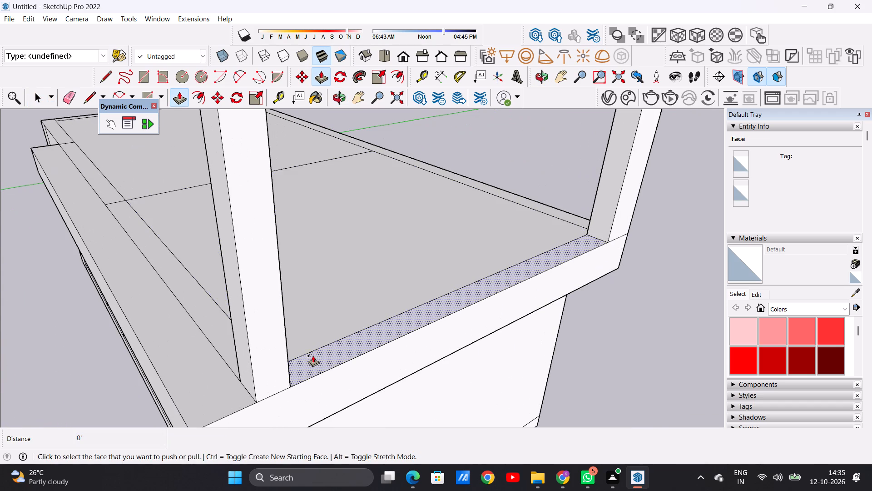
click(313, 356)
text(4')
key(Return)
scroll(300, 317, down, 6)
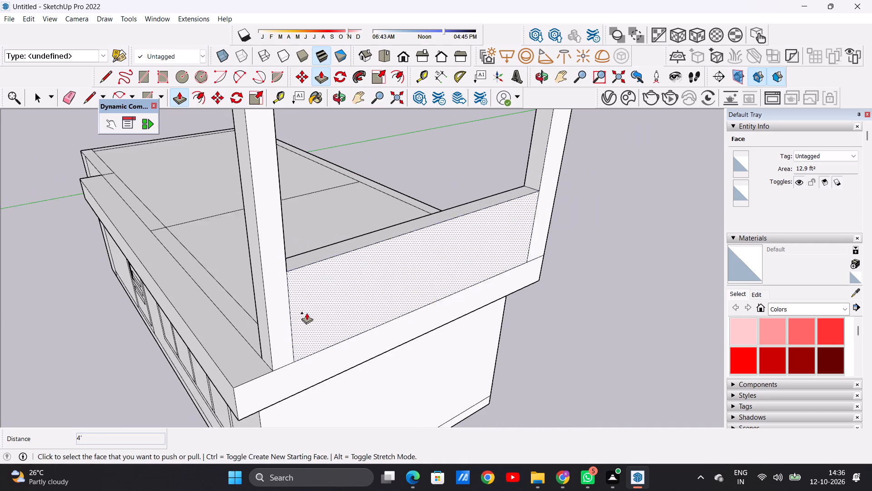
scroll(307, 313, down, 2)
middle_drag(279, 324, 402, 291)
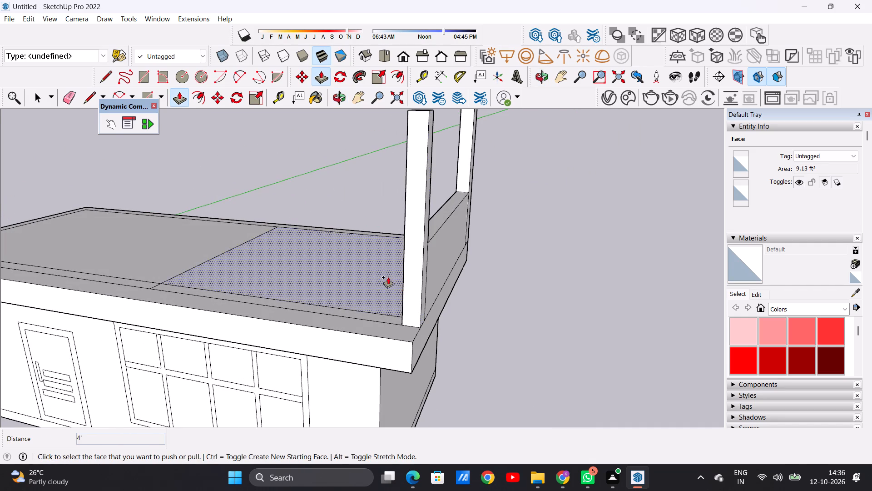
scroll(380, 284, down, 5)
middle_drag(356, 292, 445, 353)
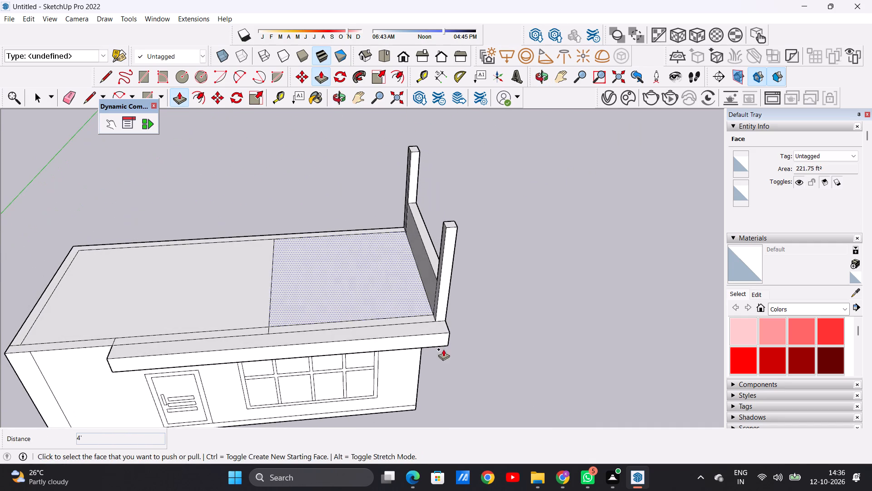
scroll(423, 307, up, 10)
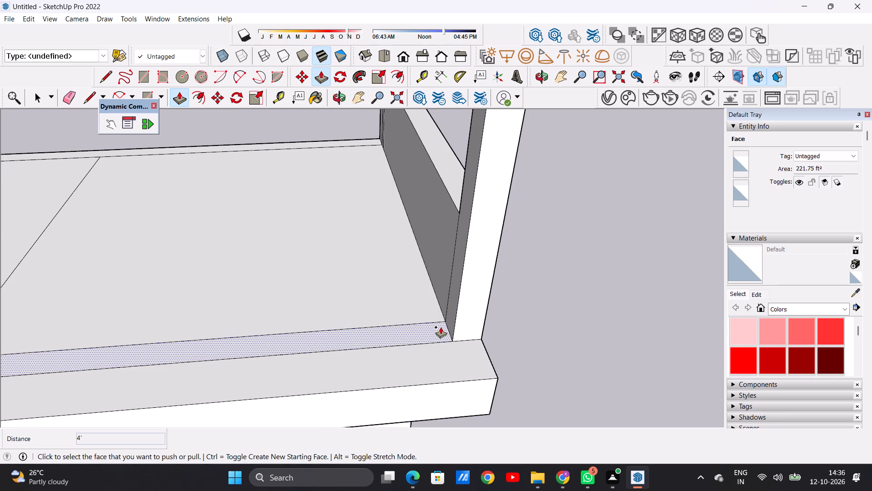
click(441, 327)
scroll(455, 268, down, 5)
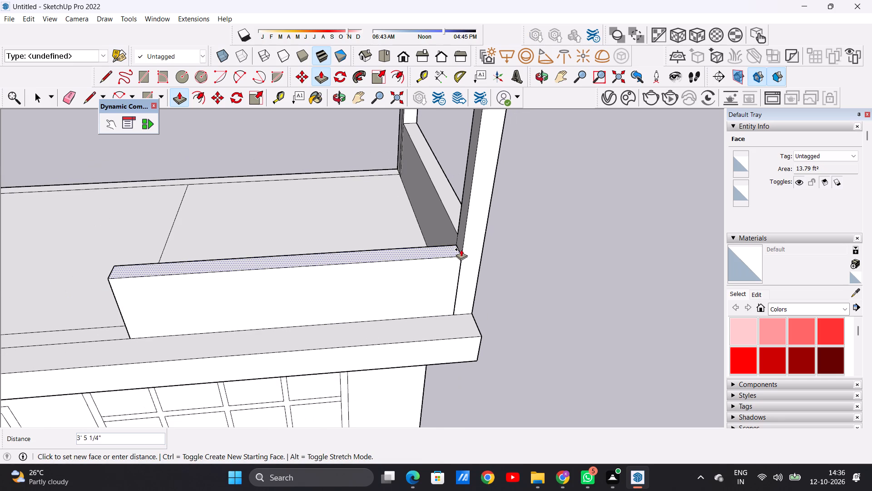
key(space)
Draw a line parallel to the slab's dividing line, from the inner rear wall line to the inner front wall line, forming a thin partition strip.
scroll(387, 278, down, 7)
middle_drag(379, 271, 377, 273)
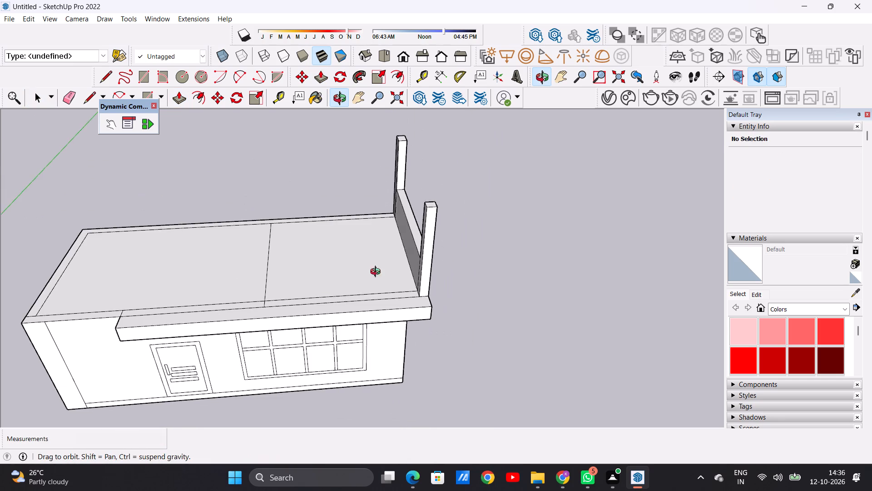
middle_drag(377, 273, 349, 332)
scroll(320, 277, up, 4)
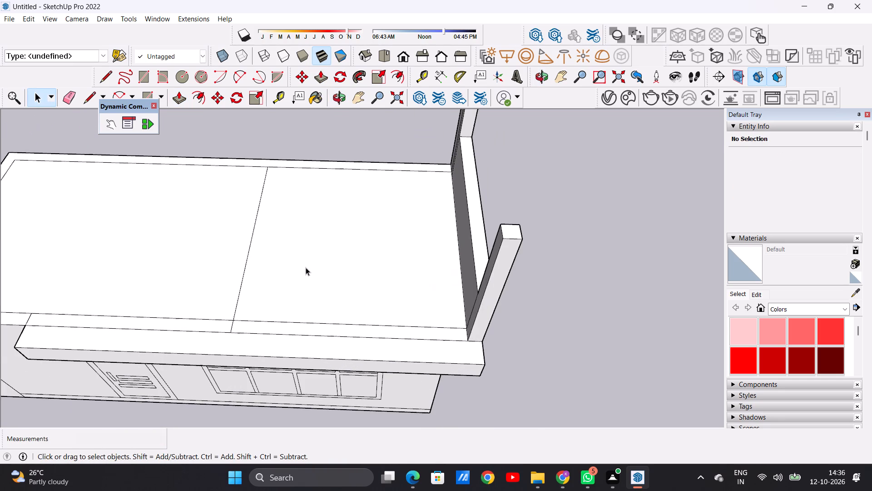
key(l)
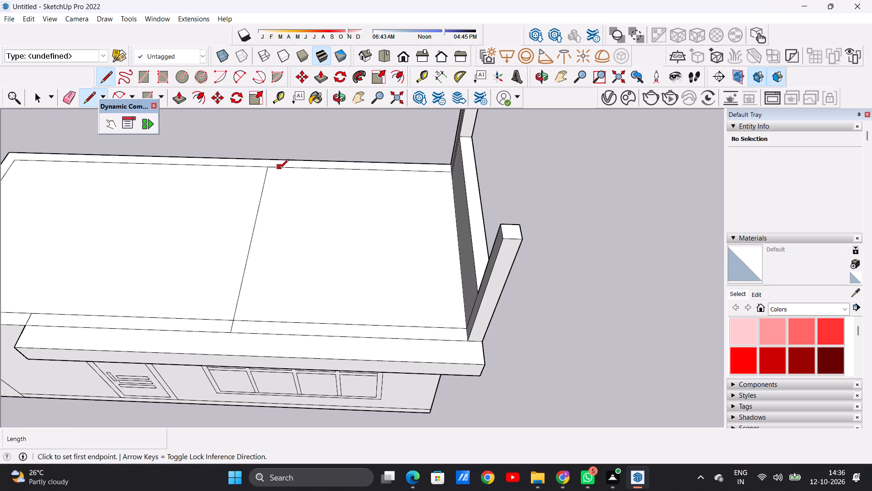
click(277, 169)
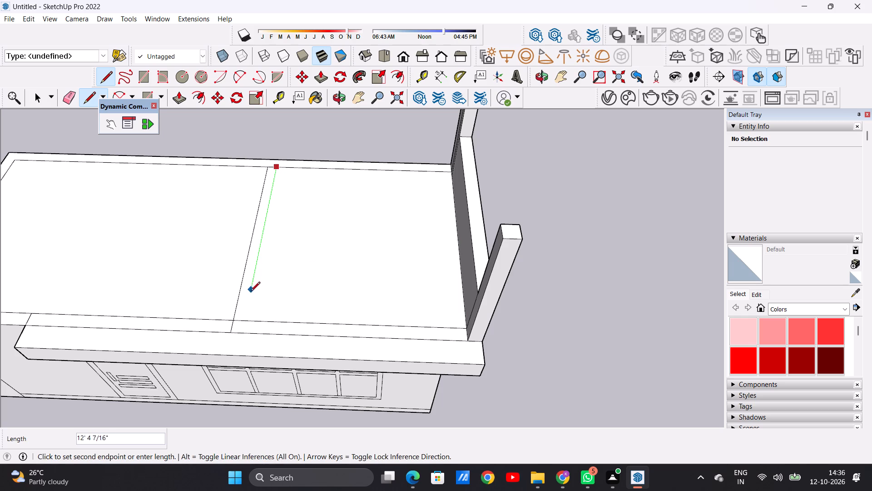
click(245, 319)
key(space)
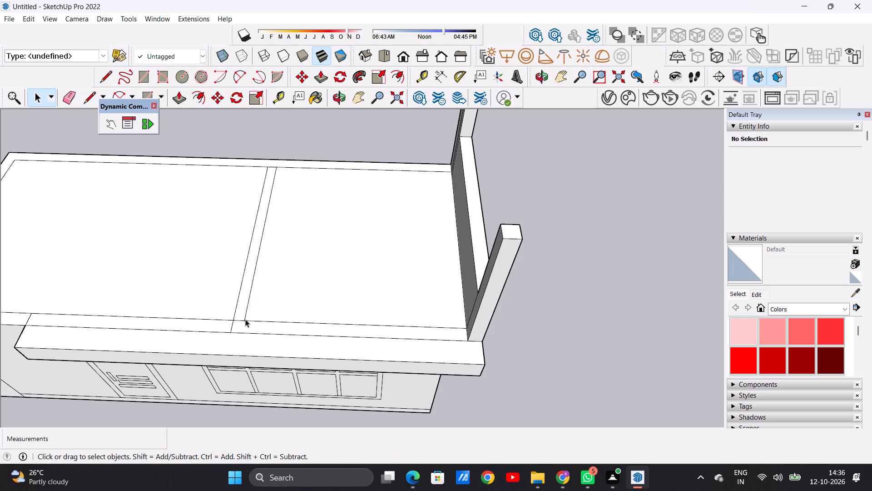
Raise the partition strip across the middle of the slab 10', level with the corner columns' tops.
key(p)
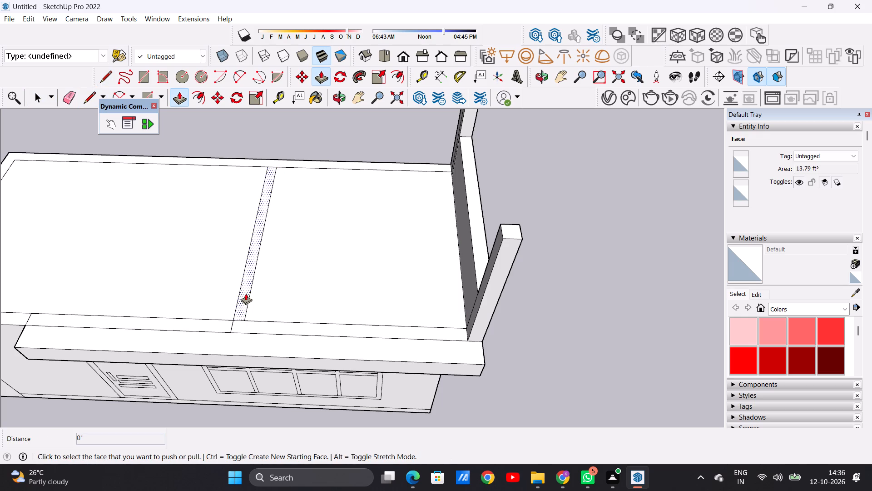
click(245, 293)
scroll(248, 229, down, 5)
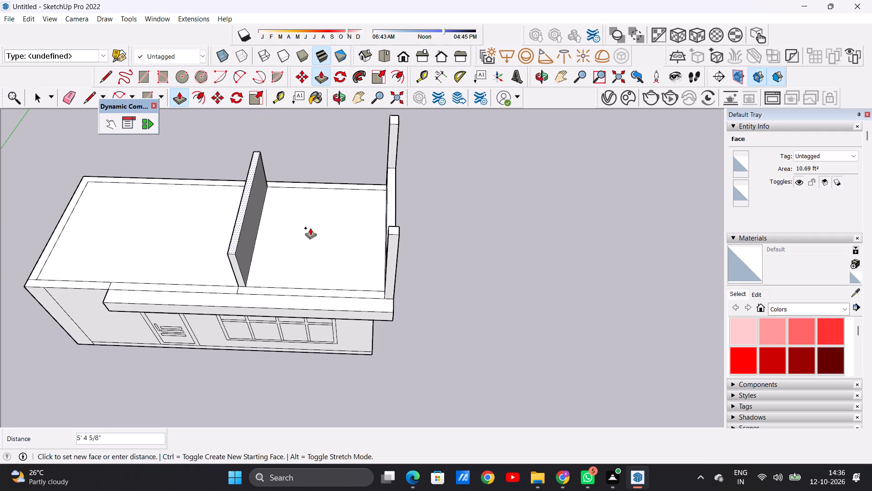
click(389, 227)
key(space)
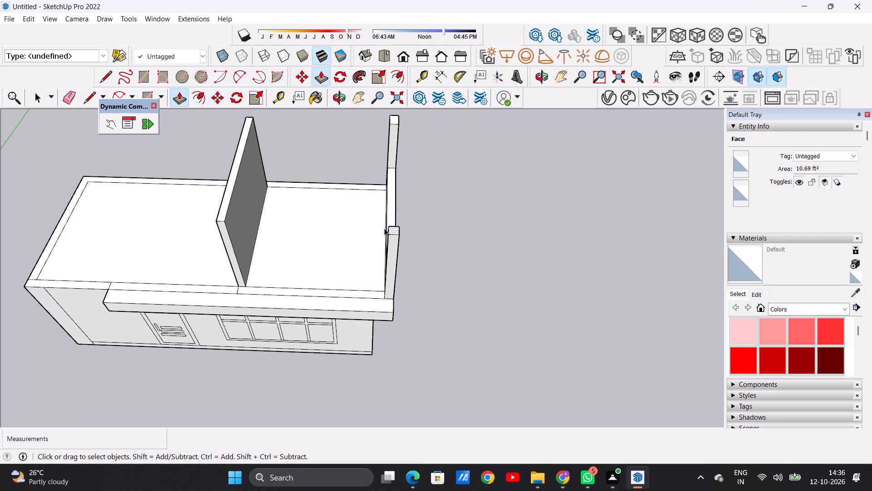
Raise the remaining rear and far-side wall strip 10', level with the corner column's top.
scroll(327, 229, down, 7)
middle_drag(306, 243, 141, 250)
middle_drag(477, 227, 196, 182)
scroll(501, 257, up, 4)
middle_drag(415, 240, 411, 312)
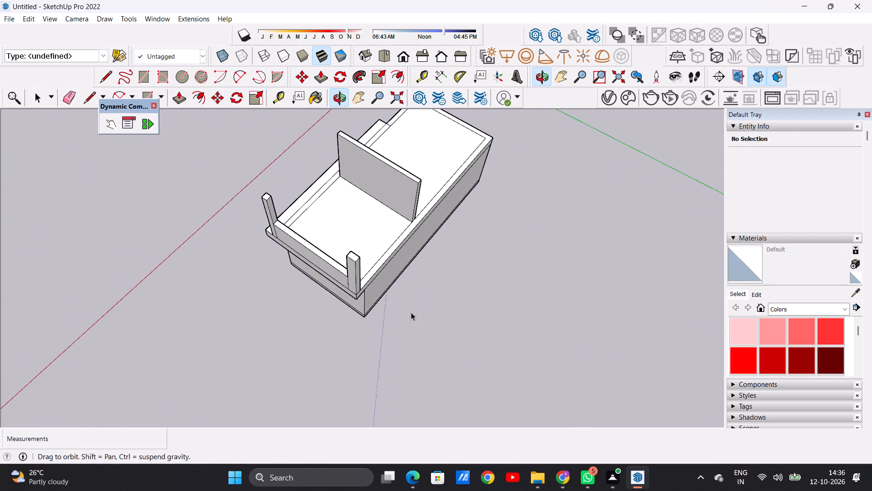
middle_drag(411, 312, 416, 313)
scroll(380, 292, up, 5)
key(p)
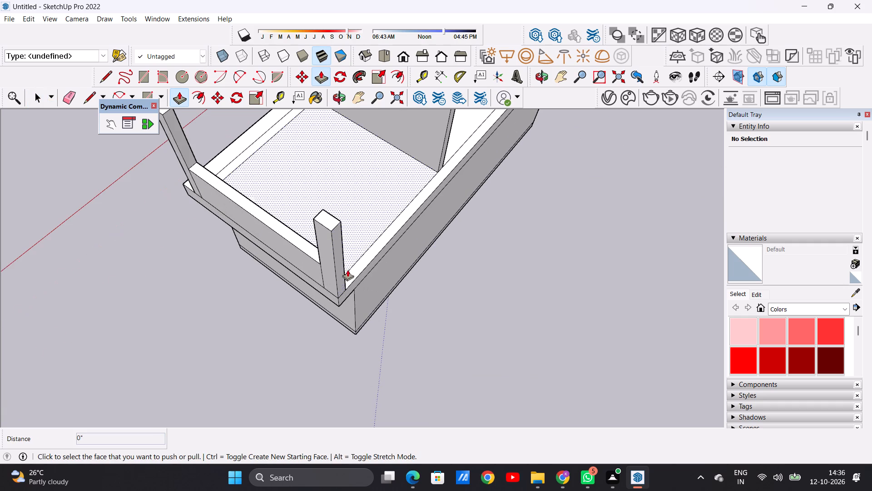
scroll(355, 269, up, 7)
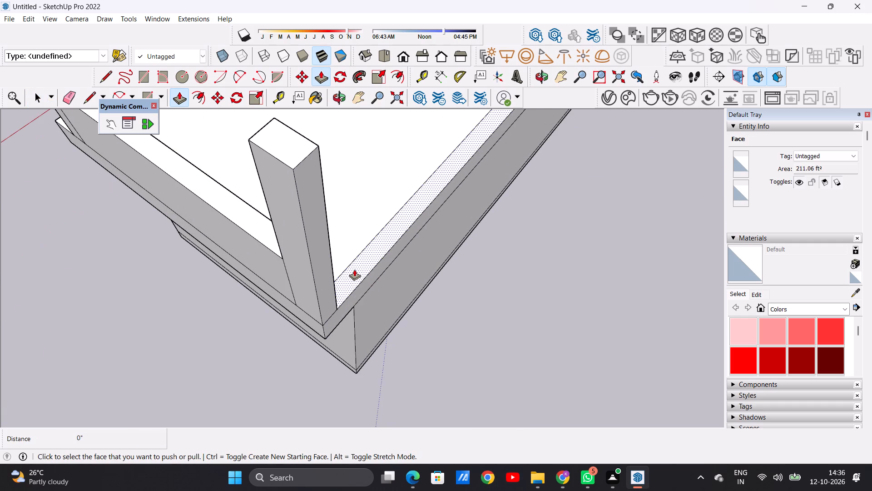
click(354, 269)
scroll(372, 221, down, 6)
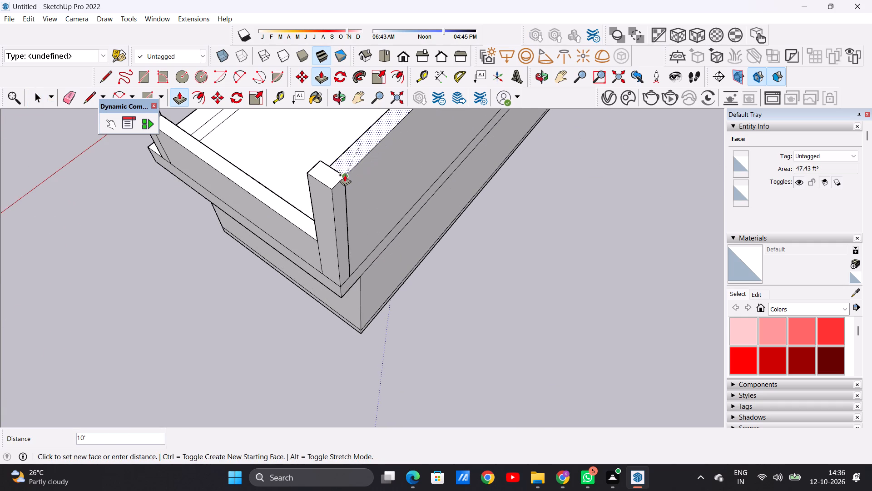
click(345, 175)
key(space)
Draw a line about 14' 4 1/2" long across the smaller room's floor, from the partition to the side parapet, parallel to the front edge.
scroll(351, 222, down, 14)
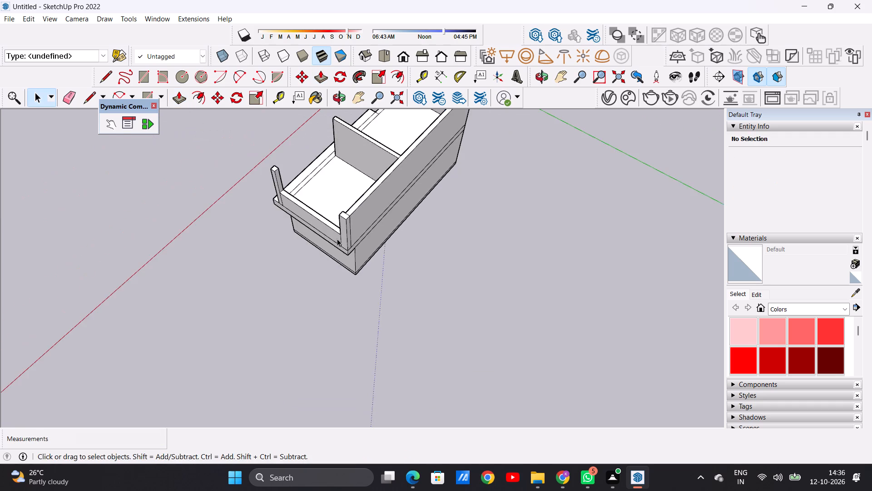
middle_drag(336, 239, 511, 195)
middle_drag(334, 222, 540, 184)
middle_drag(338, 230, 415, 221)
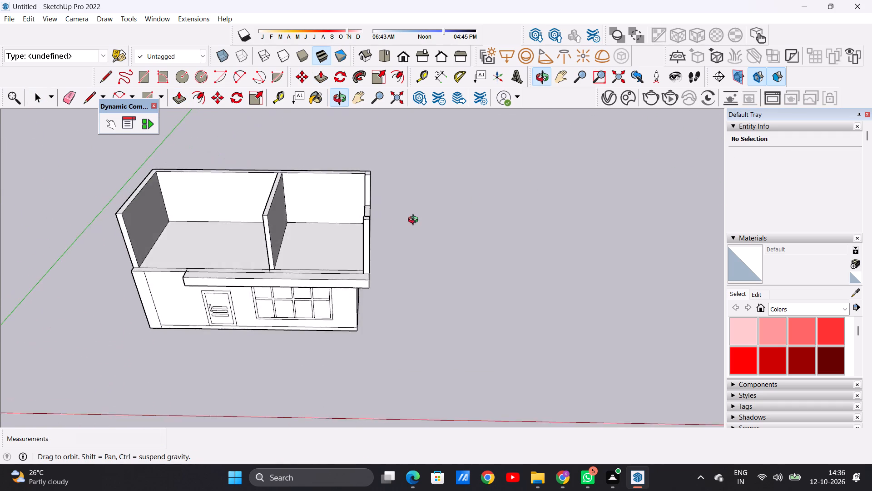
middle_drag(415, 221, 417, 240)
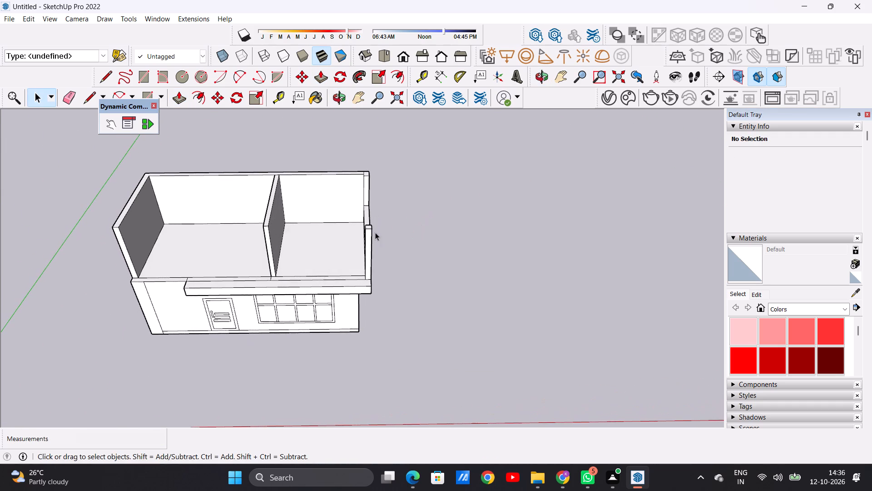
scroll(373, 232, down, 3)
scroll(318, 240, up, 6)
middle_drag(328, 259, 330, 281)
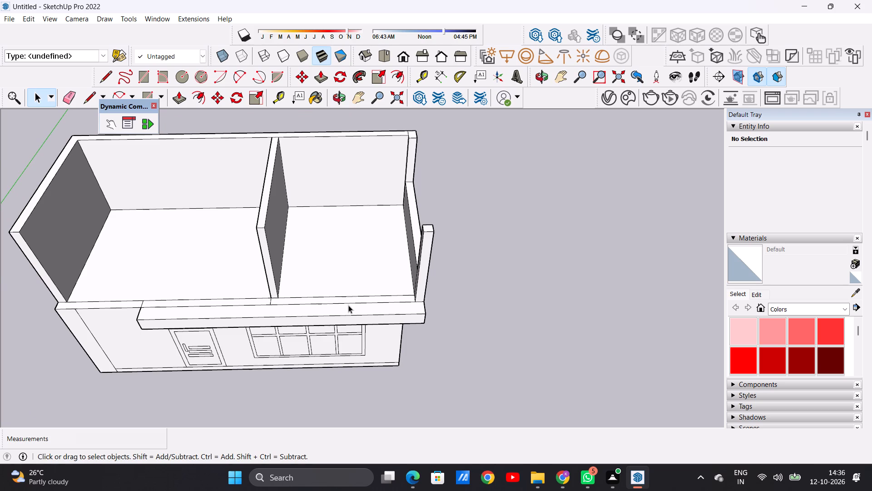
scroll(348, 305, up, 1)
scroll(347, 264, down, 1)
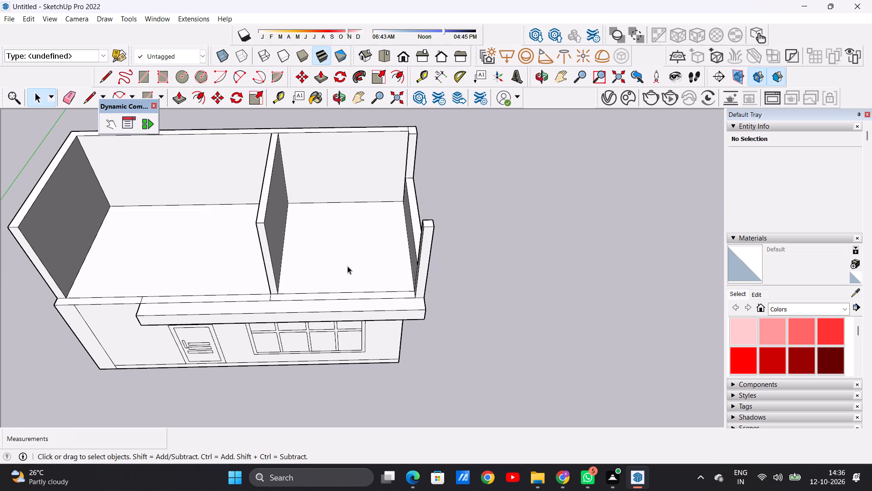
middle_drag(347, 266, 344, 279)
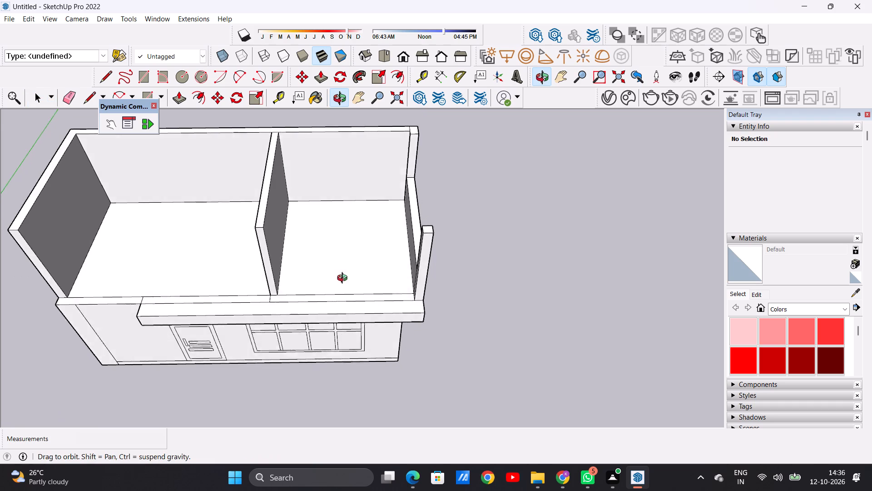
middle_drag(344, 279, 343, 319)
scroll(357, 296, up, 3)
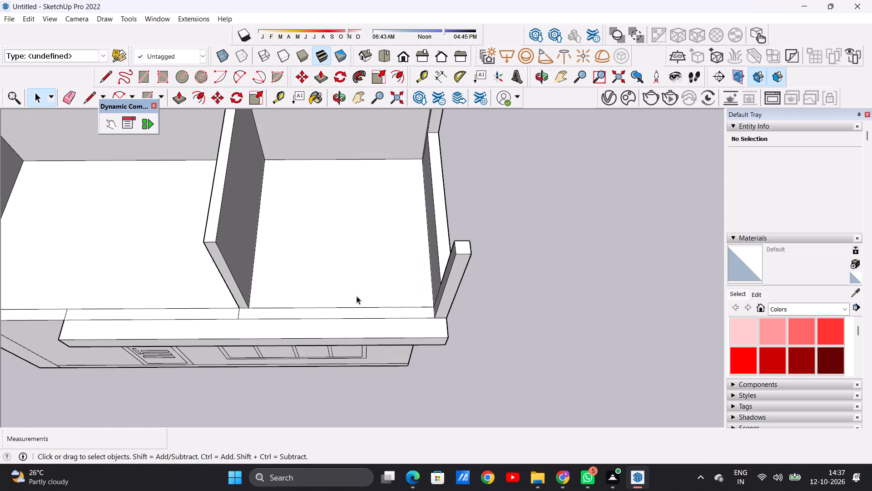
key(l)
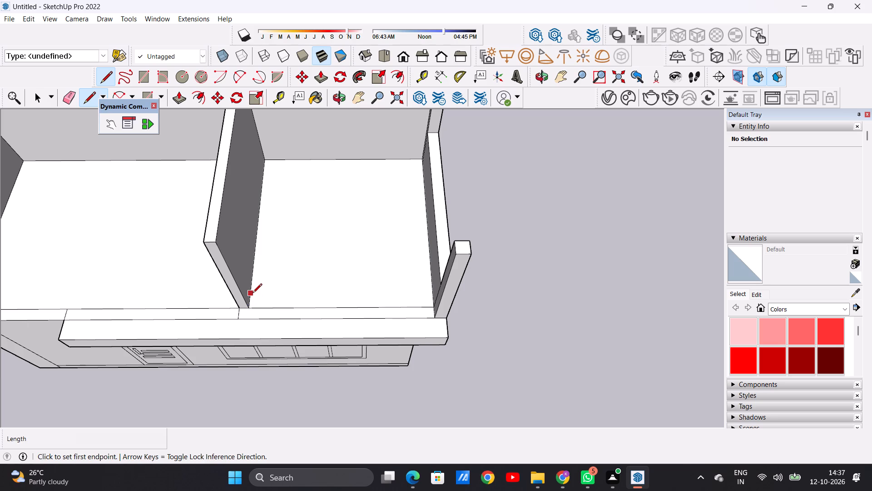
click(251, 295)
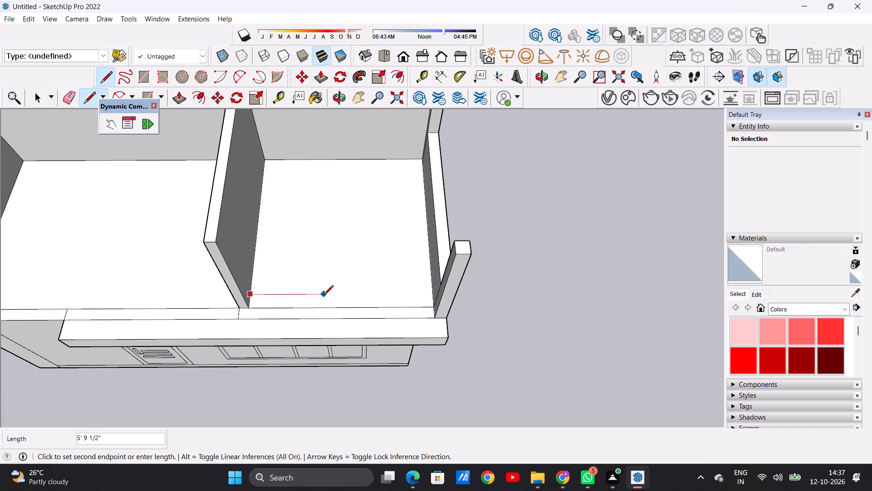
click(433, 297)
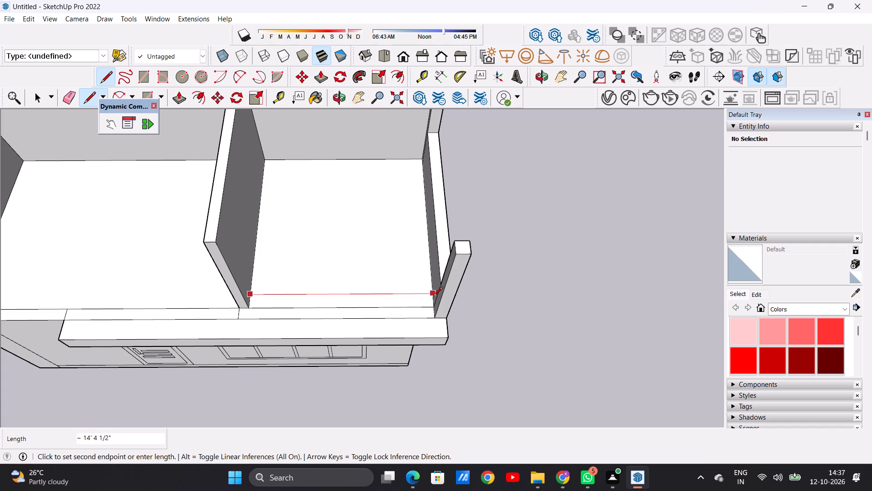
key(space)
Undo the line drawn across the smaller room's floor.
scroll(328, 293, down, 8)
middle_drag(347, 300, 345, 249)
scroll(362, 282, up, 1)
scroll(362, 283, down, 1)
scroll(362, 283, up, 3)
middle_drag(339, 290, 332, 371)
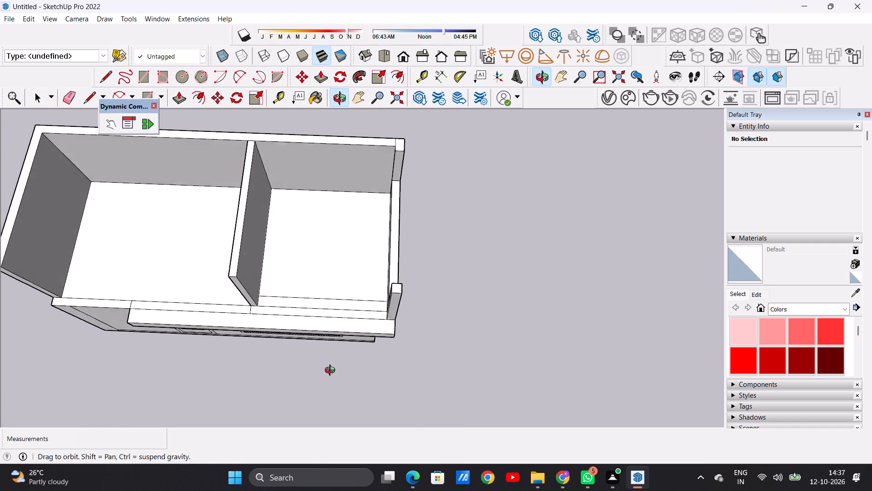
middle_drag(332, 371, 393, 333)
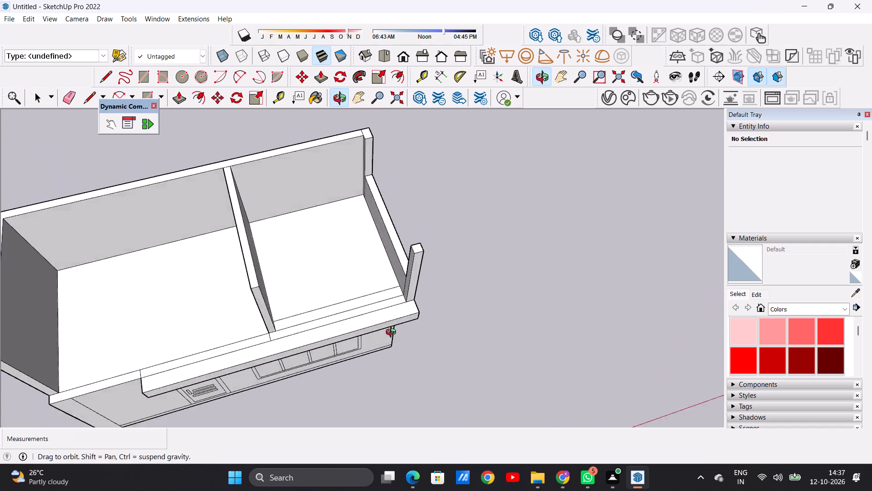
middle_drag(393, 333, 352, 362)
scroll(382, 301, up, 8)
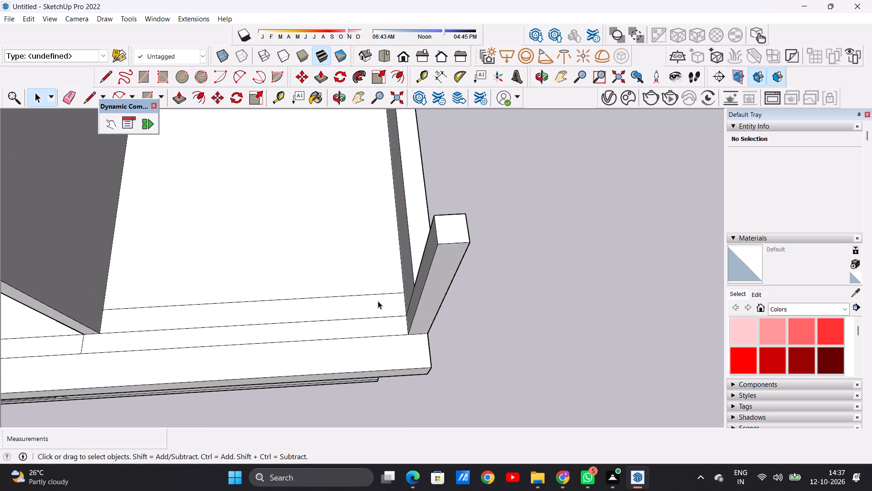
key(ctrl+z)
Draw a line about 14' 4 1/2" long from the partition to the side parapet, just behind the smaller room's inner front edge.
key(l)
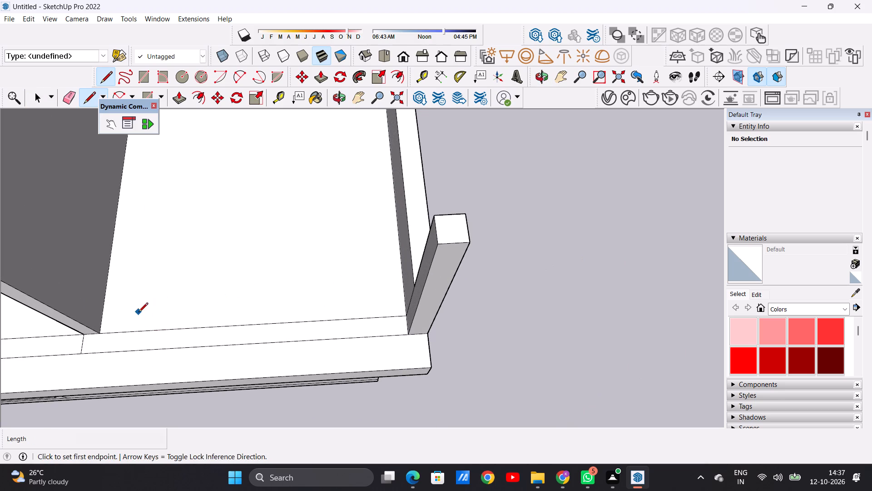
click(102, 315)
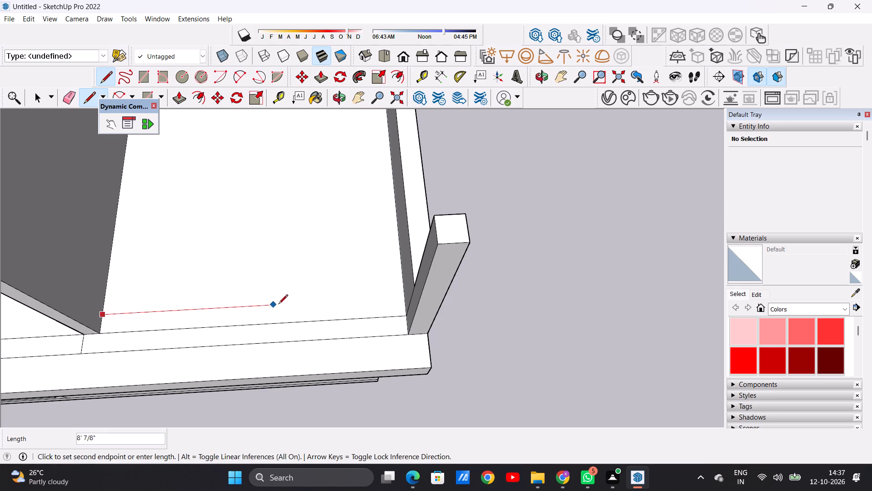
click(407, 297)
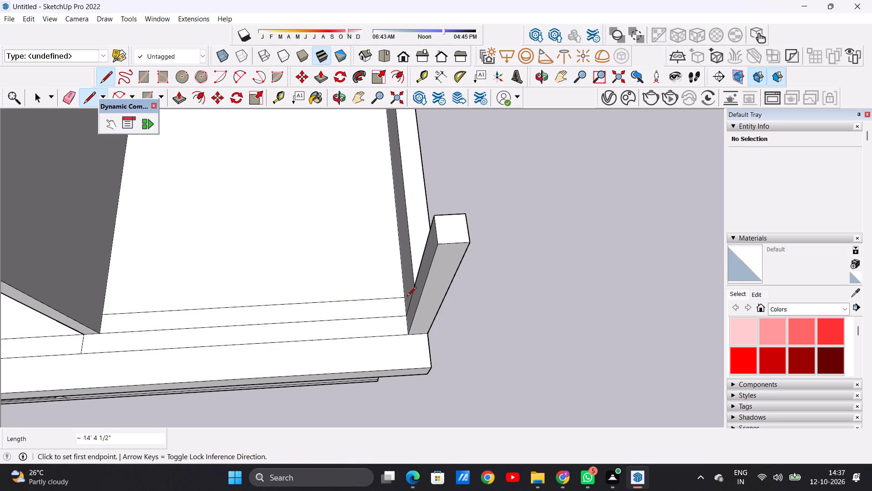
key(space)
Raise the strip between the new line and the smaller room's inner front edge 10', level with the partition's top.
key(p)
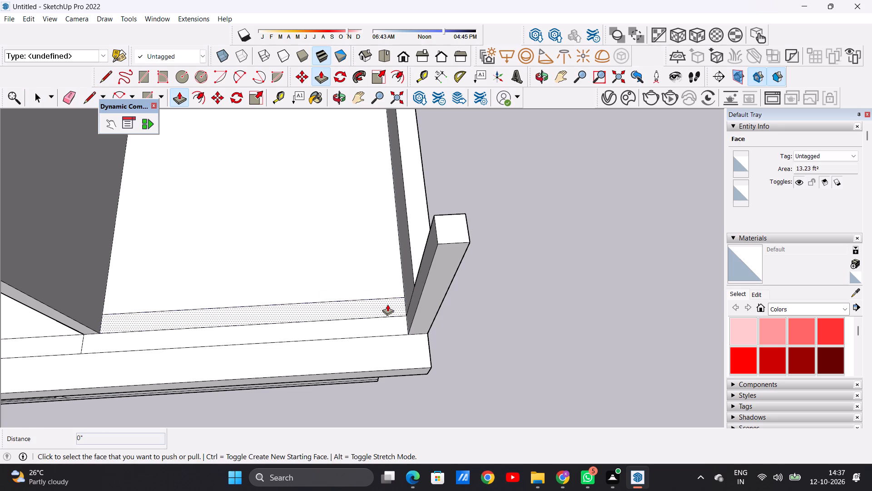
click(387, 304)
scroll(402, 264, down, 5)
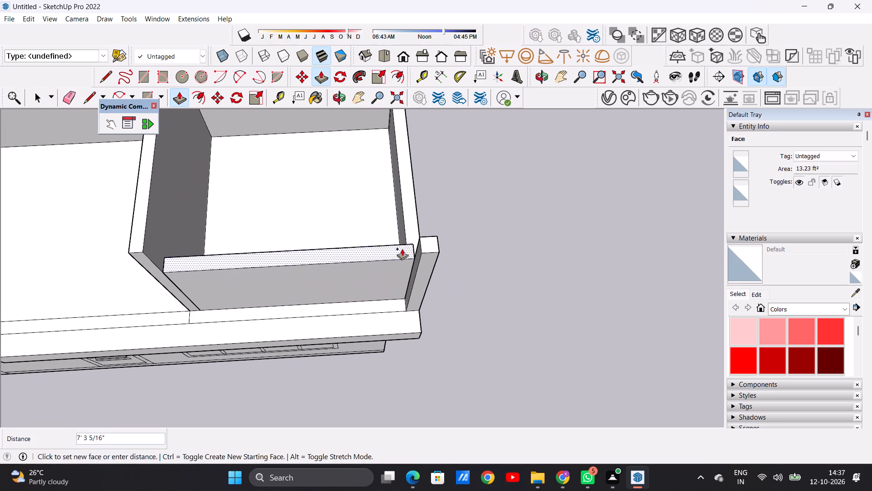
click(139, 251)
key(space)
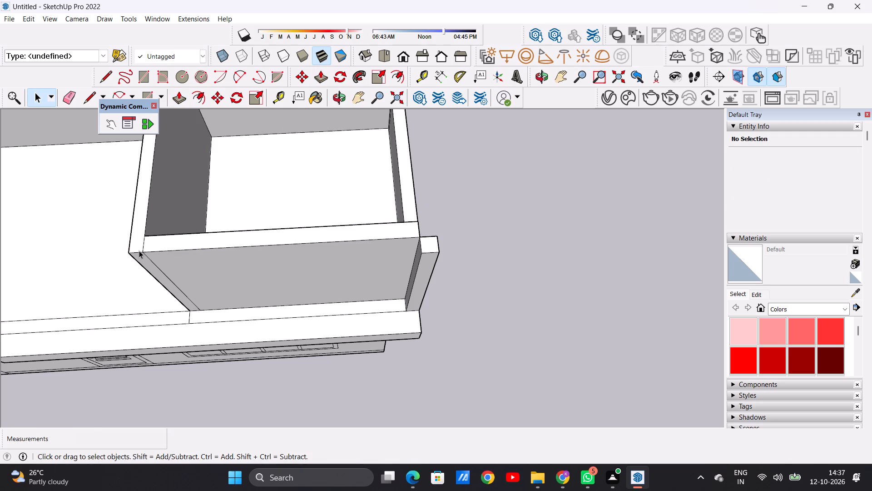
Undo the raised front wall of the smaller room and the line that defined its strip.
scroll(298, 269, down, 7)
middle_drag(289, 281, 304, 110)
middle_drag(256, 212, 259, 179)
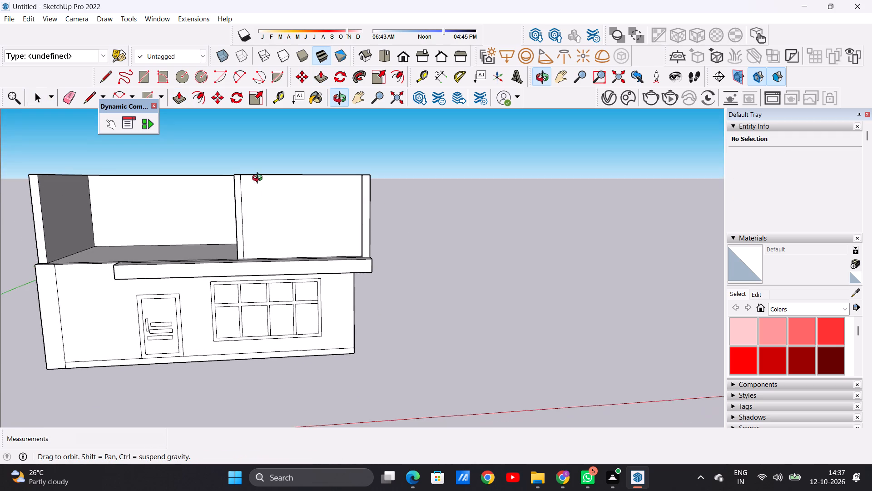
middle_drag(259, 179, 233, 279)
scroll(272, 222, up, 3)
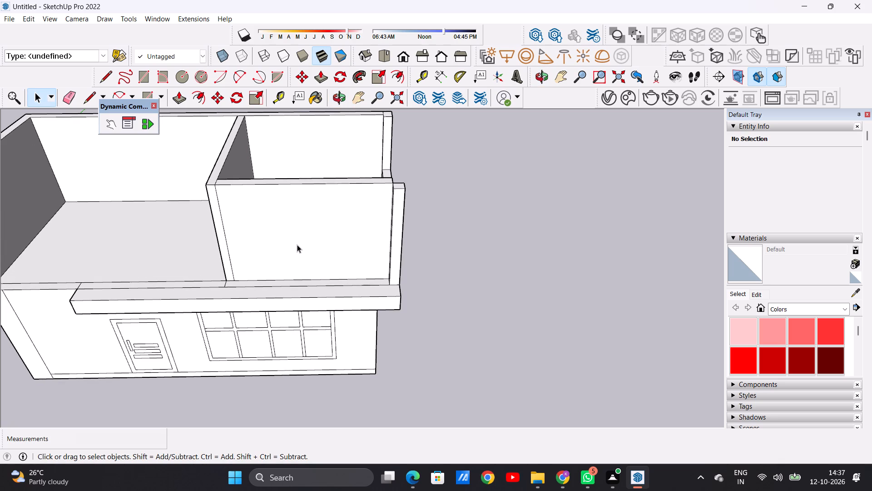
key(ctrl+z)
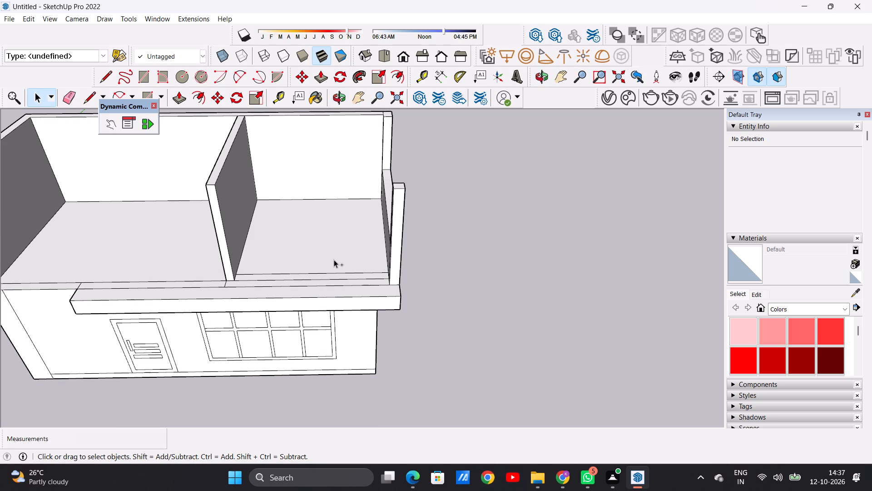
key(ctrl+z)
Draw two parallel lines about 14' 4 1/2" long from the partition to the side parapet, forming a thin strip set back from the front edge.
middle_drag(332, 265, 323, 334)
scroll(341, 291, up, 4)
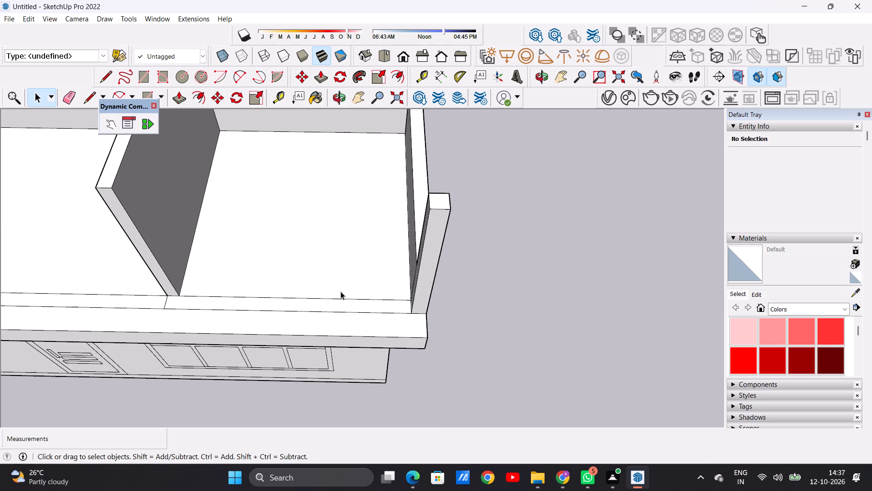
key(l)
middle_drag(307, 283, 307, 284)
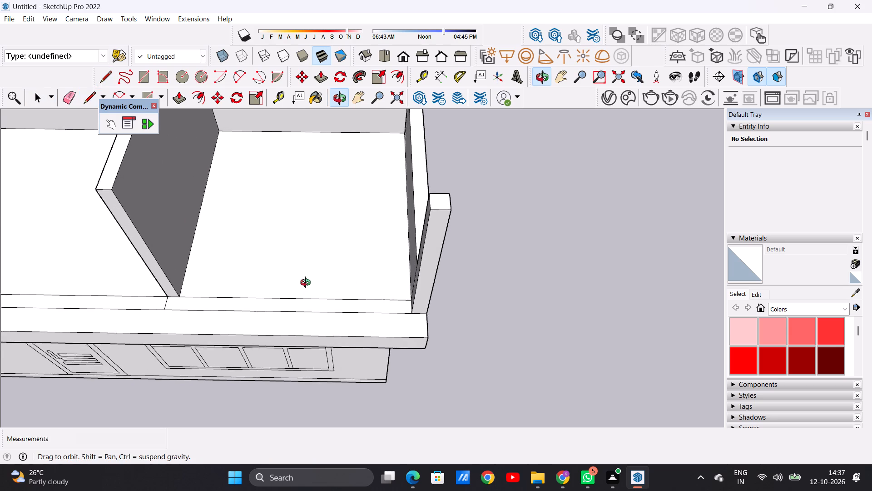
middle_drag(307, 284, 321, 293)
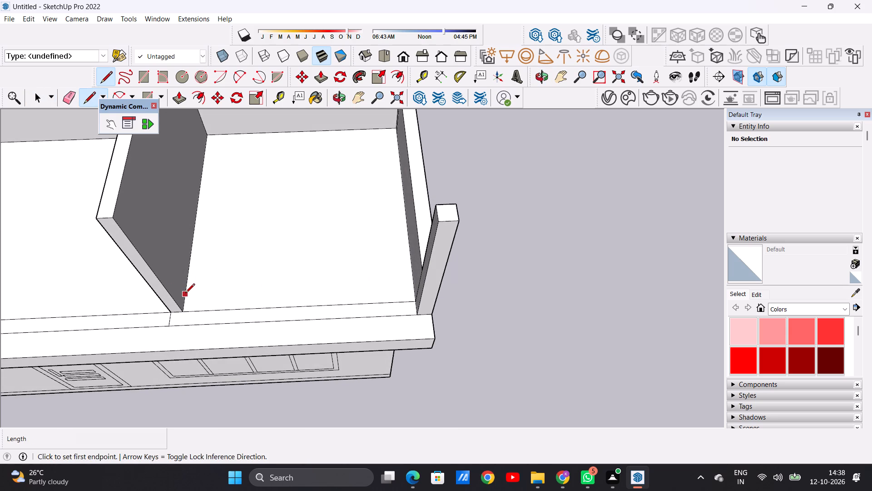
click(186, 294)
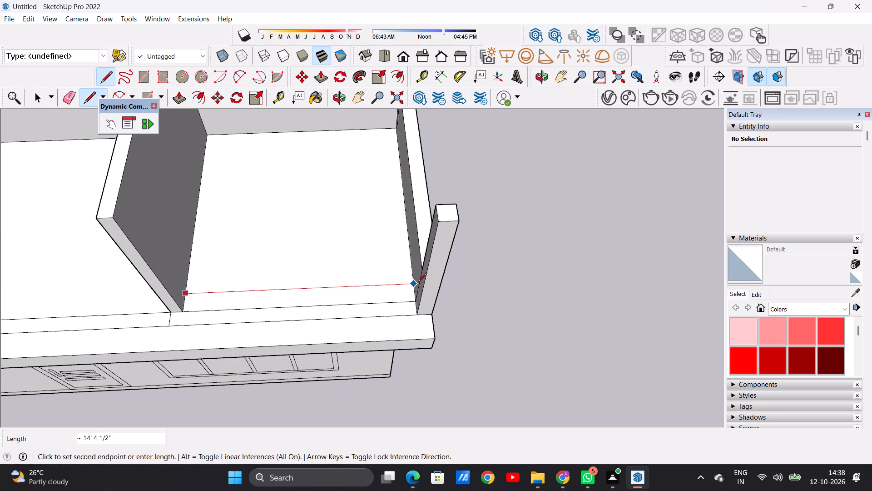
click(410, 284)
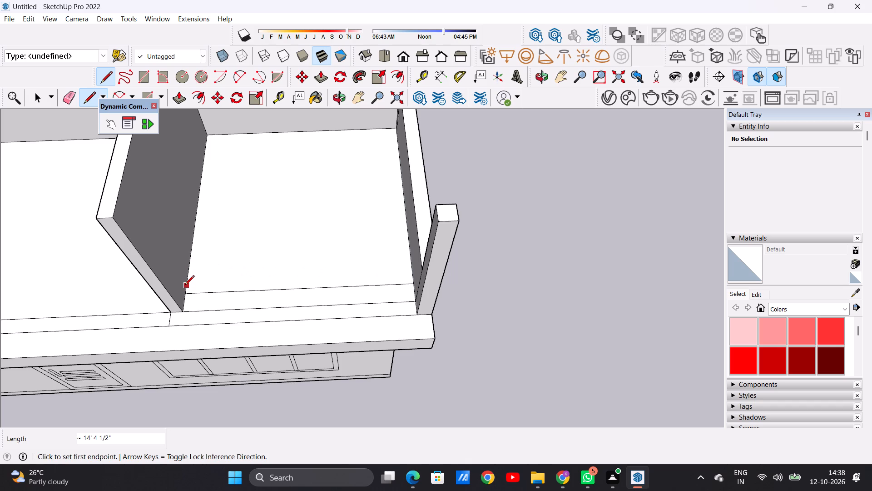
click(185, 285)
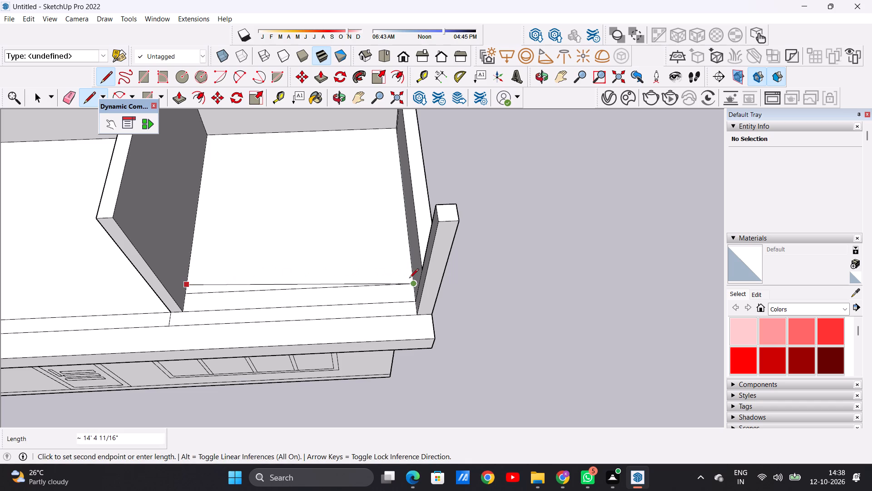
click(412, 276)
key(space)
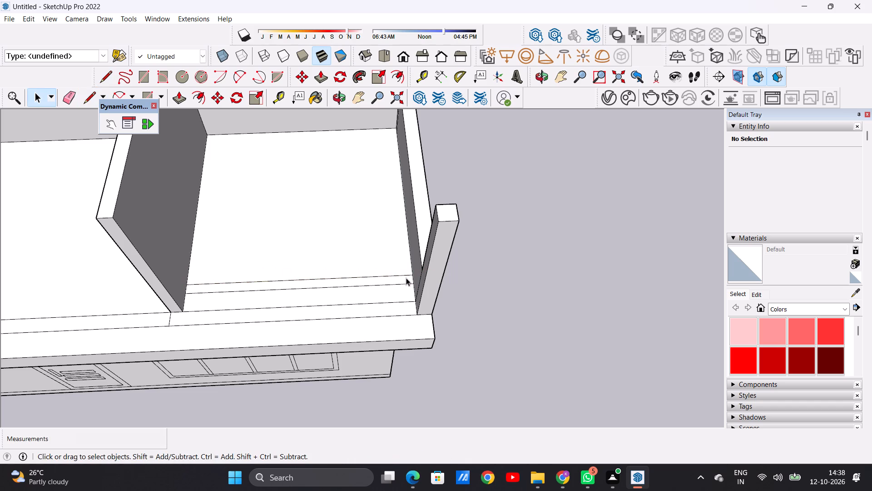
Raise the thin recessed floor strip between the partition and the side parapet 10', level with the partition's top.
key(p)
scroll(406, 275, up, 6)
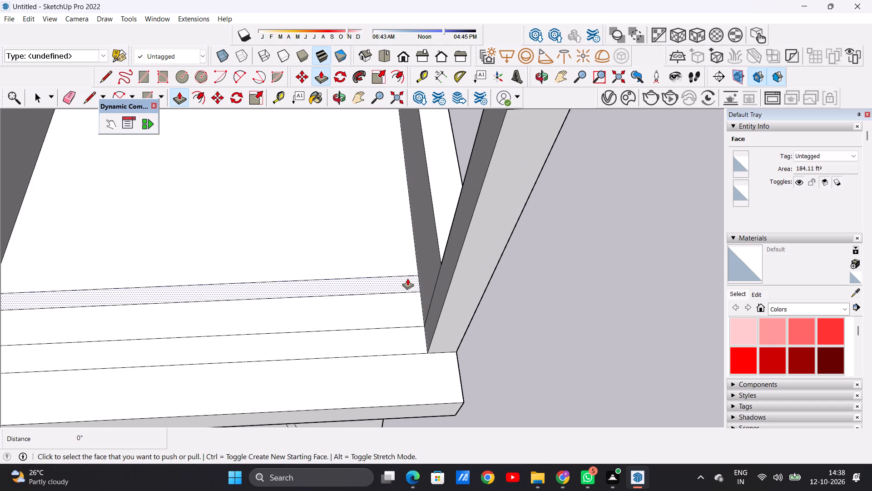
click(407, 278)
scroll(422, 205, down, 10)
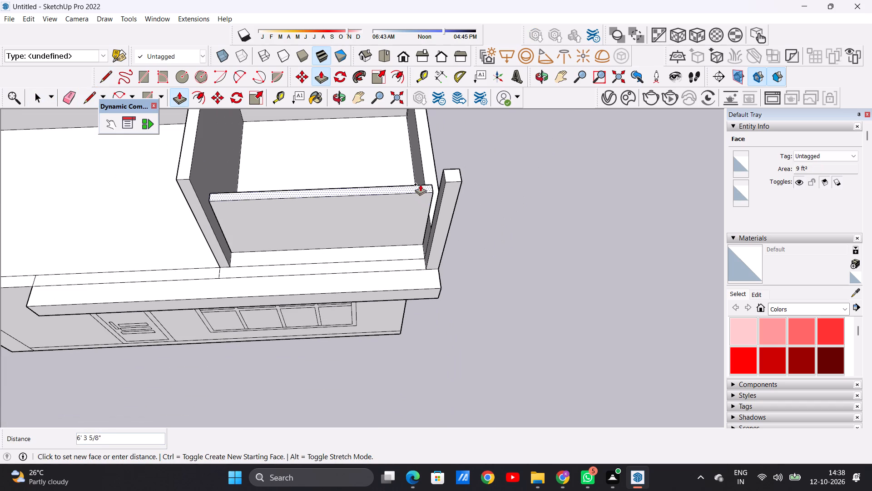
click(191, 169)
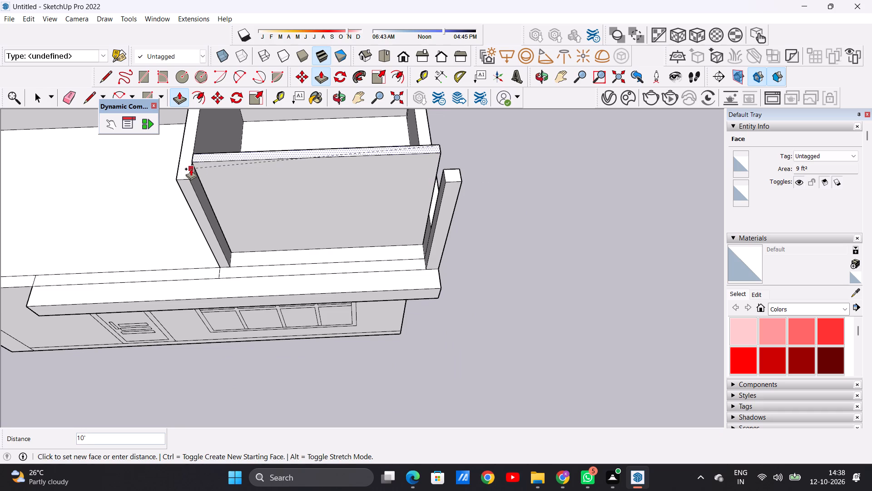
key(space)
Examine the raised recessed front wall from the side, front and above.
scroll(275, 209, down, 1)
scroll(278, 210, up, 1)
scroll(279, 211, down, 4)
middle_drag(324, 235, 92, 151)
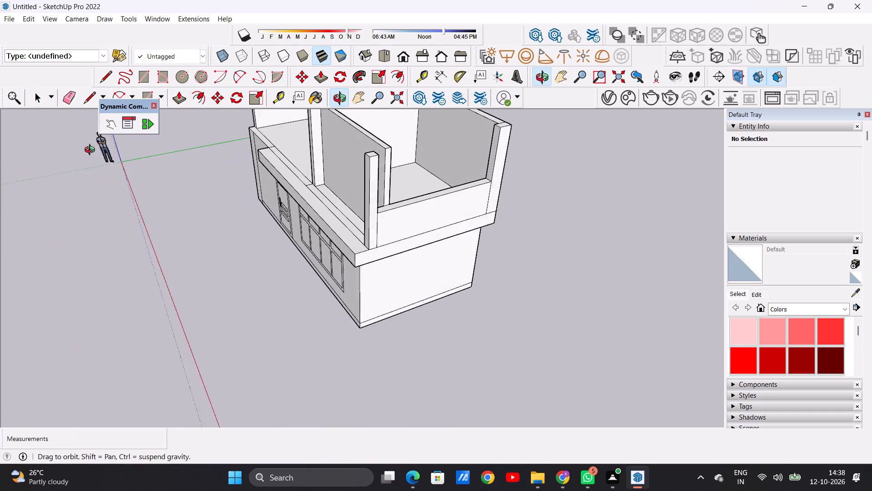
middle_drag(92, 151, 89, 152)
scroll(456, 168, up, 1)
scroll(452, 168, down, 1)
scroll(449, 169, up, 3)
middle_drag(307, 205, 489, 246)
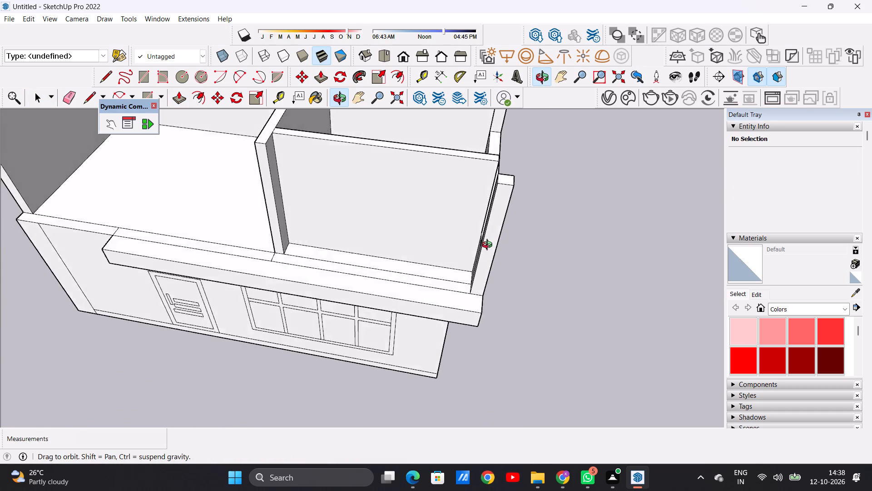
middle_drag(489, 246, 520, 266)
scroll(401, 244, down, 7)
middle_drag(415, 260, 415, 186)
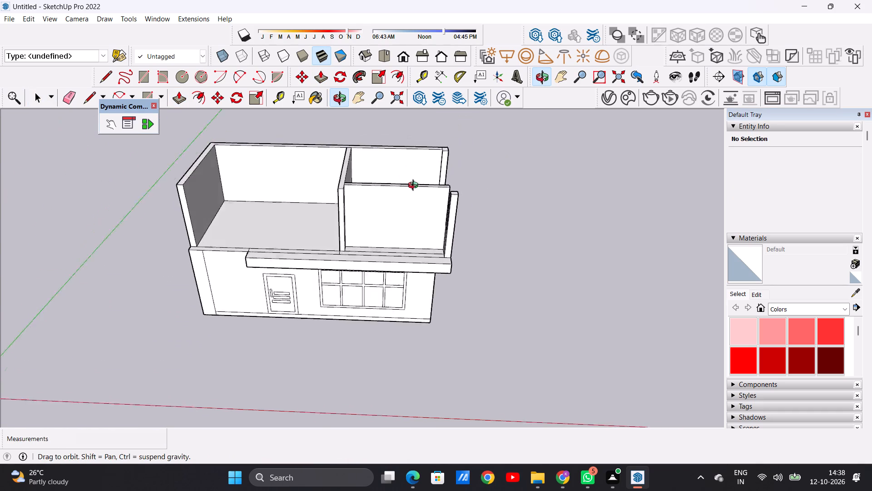
middle_drag(415, 186, 413, 156)
scroll(424, 181, up, 2)
scroll(425, 184, down, 1)
scroll(425, 185, up, 1)
middle_drag(393, 188, 407, 289)
scroll(407, 289, up, 4)
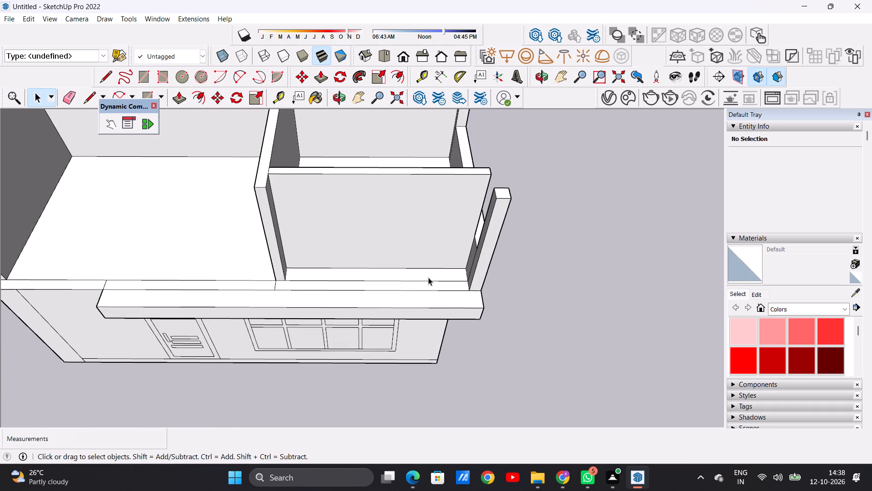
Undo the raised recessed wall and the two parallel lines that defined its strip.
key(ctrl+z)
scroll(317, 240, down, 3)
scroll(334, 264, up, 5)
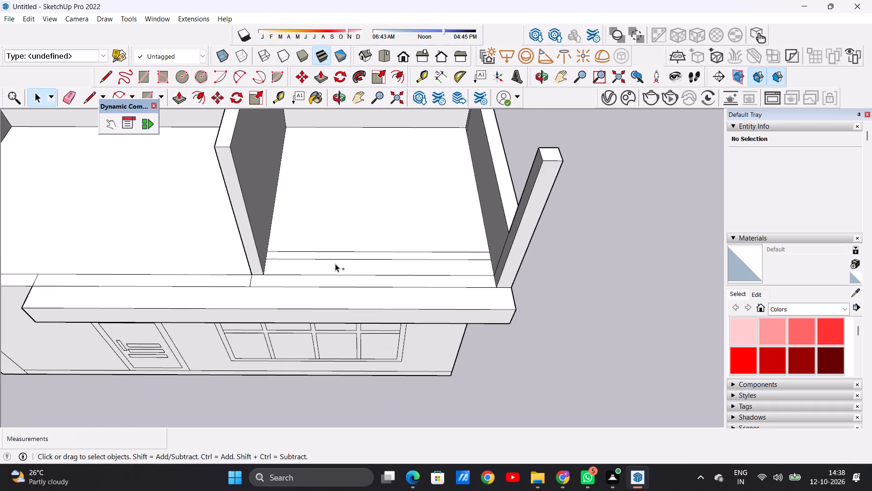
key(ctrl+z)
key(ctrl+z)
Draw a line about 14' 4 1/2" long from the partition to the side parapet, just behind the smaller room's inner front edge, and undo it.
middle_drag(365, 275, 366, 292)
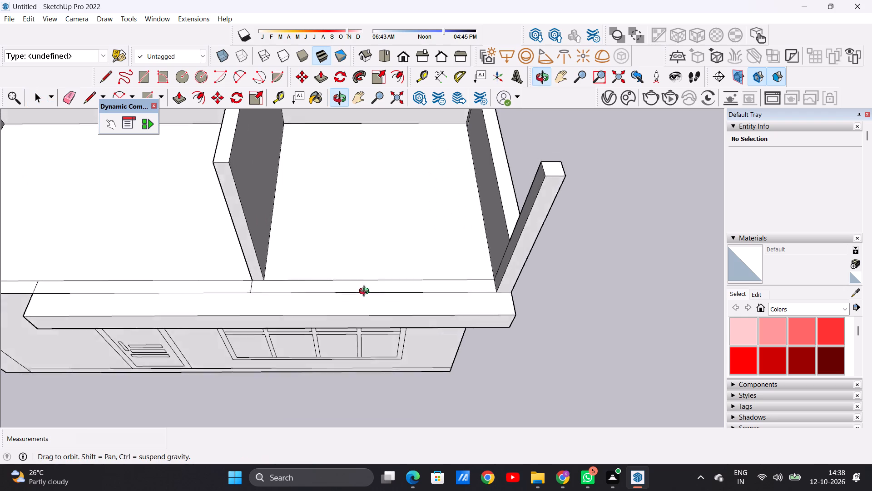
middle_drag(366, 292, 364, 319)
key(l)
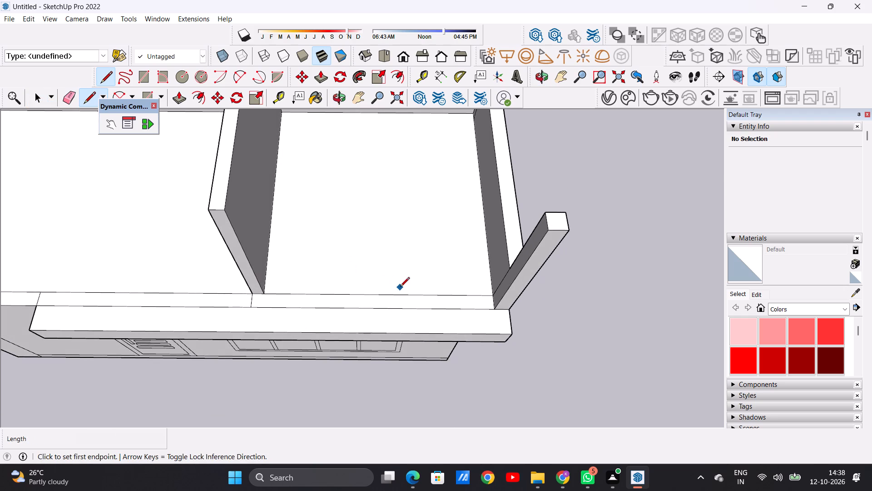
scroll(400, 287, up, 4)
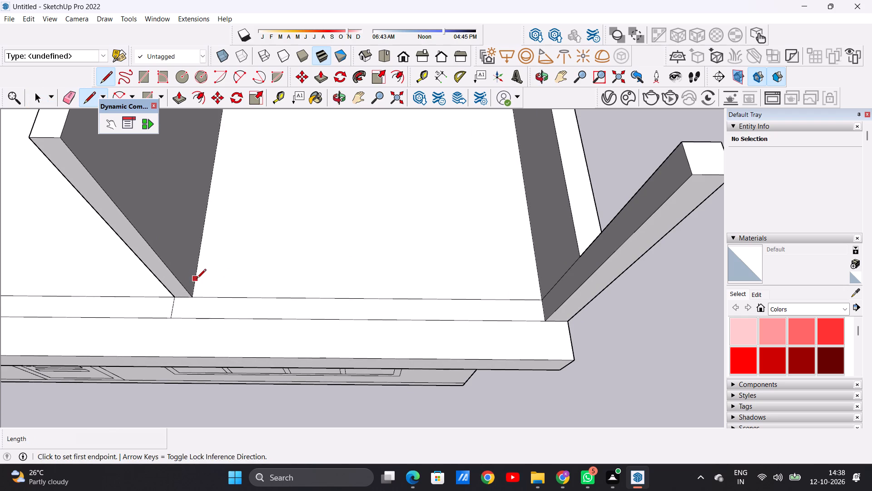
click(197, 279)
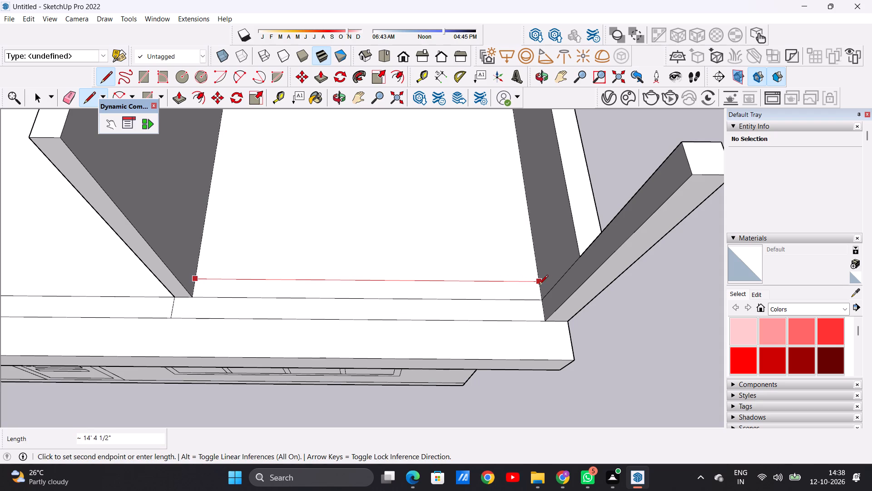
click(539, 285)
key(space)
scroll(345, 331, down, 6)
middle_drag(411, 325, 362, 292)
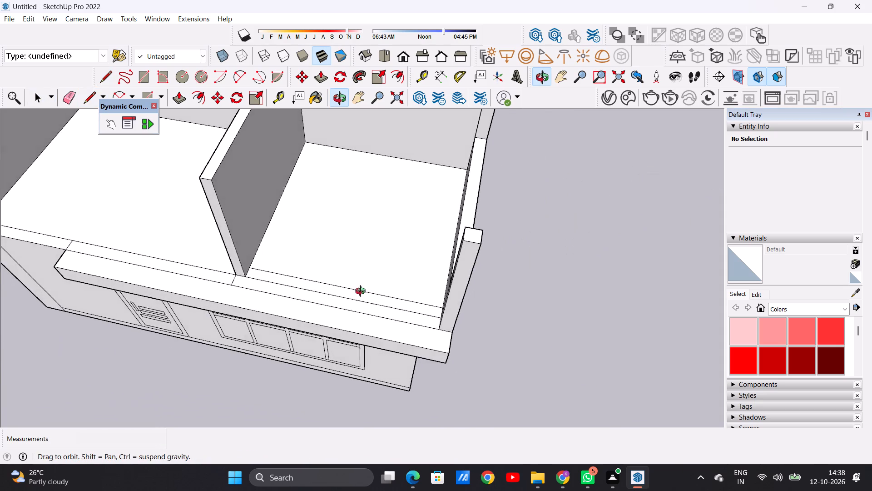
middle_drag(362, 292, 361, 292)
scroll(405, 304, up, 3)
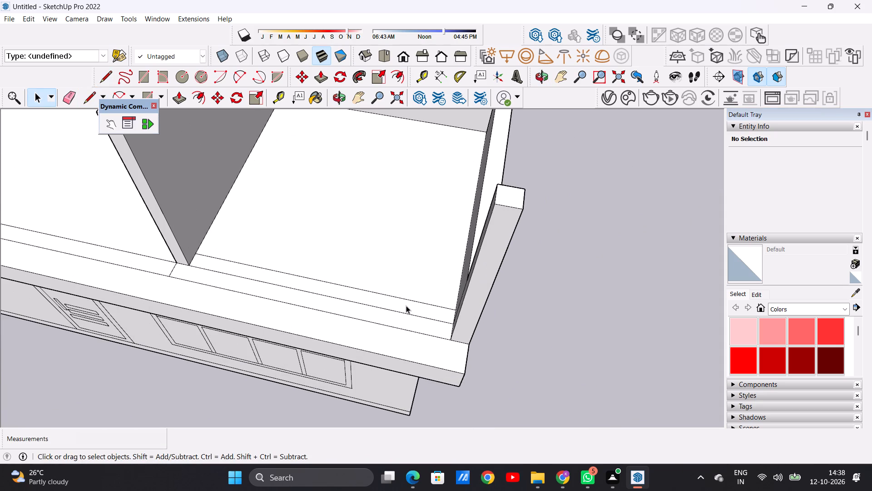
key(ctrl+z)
Draw a line from the partition to the side parapet, parallel to and just behind the smaller room's inner front edge.
key(l)
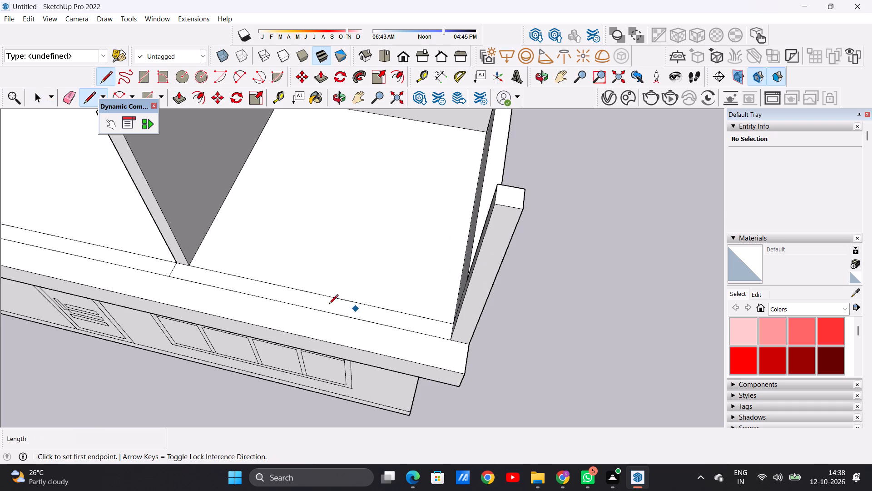
click(195, 256)
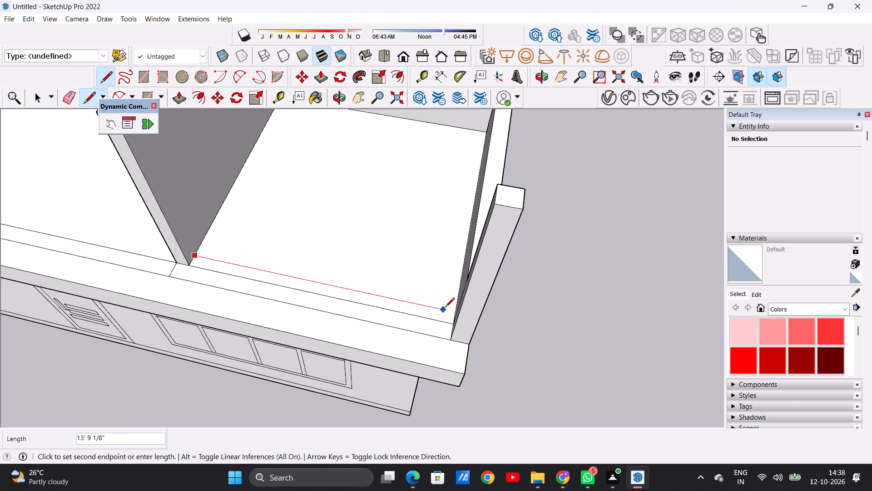
click(454, 312)
key(space)
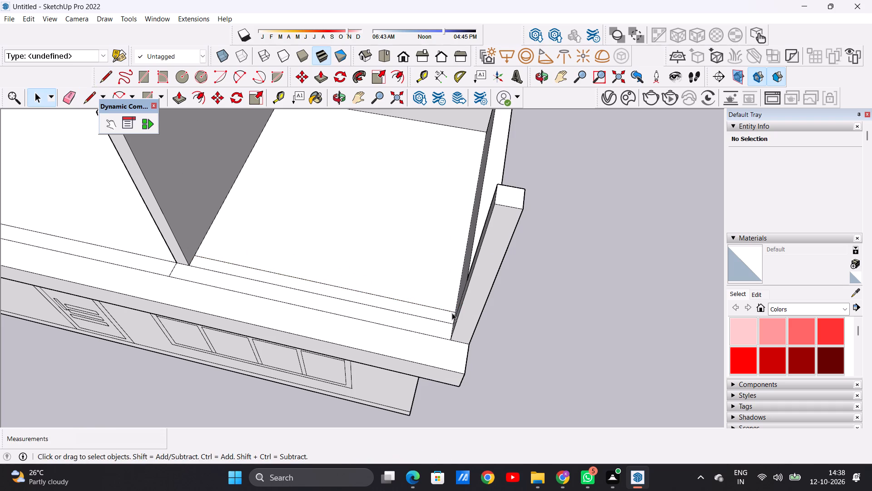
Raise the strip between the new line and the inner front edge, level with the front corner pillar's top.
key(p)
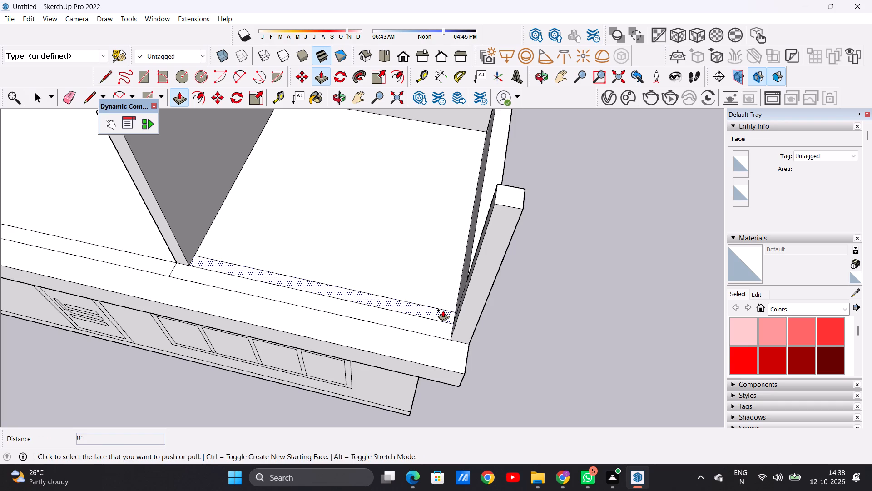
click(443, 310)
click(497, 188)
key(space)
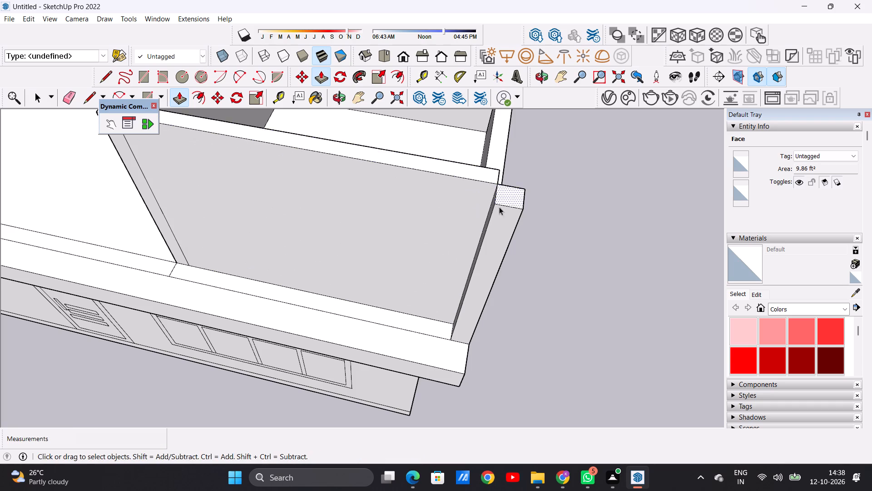
Examine the smaller room's raised front wall from the front and from above.
scroll(478, 254, down, 10)
middle_drag(436, 286, 433, 211)
scroll(398, 286, down, 3)
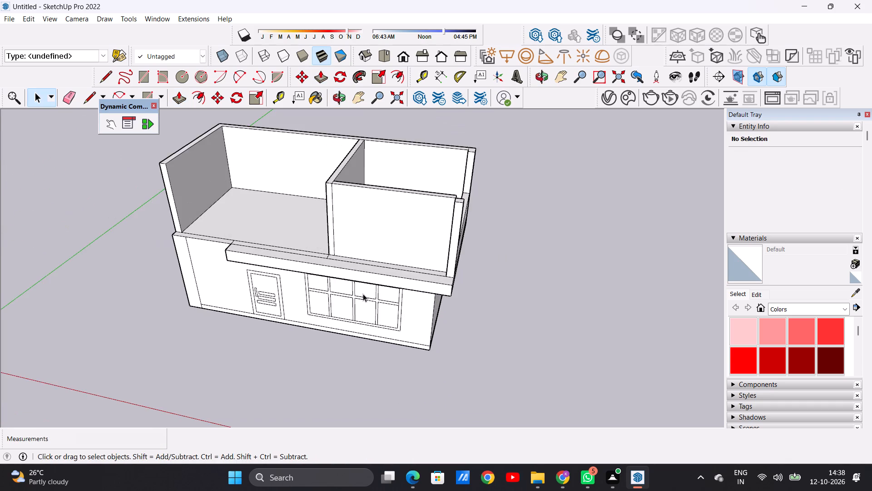
middle_drag(364, 294, 412, 195)
scroll(390, 244, down, 5)
scroll(416, 198, up, 6)
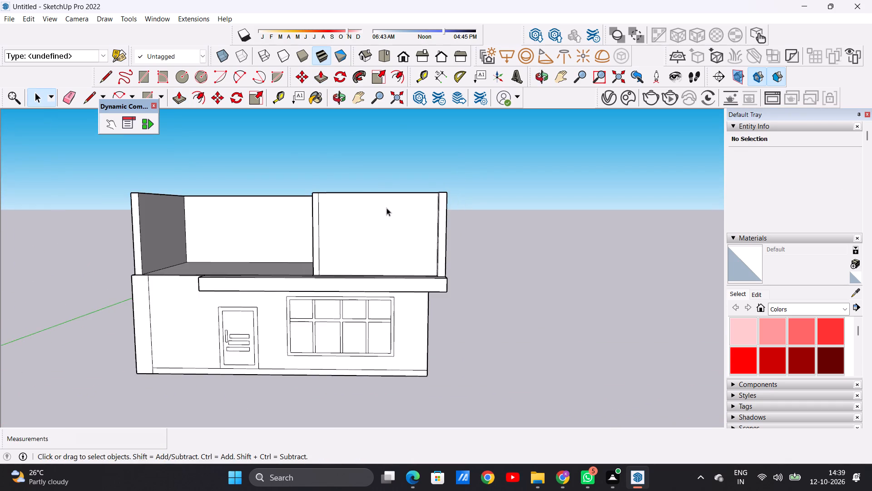
middle_drag(386, 212, 362, 347)
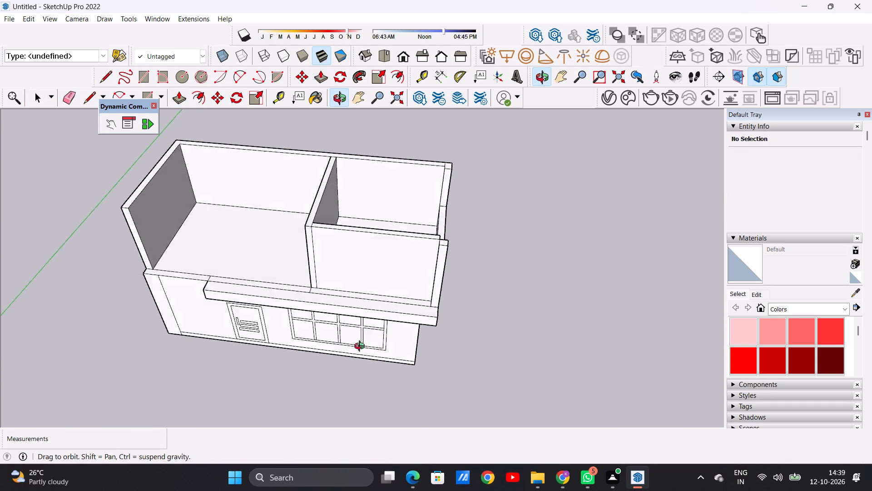
middle_drag(362, 347, 408, 323)
scroll(408, 323, up, 1)
scroll(416, 282, up, 3)
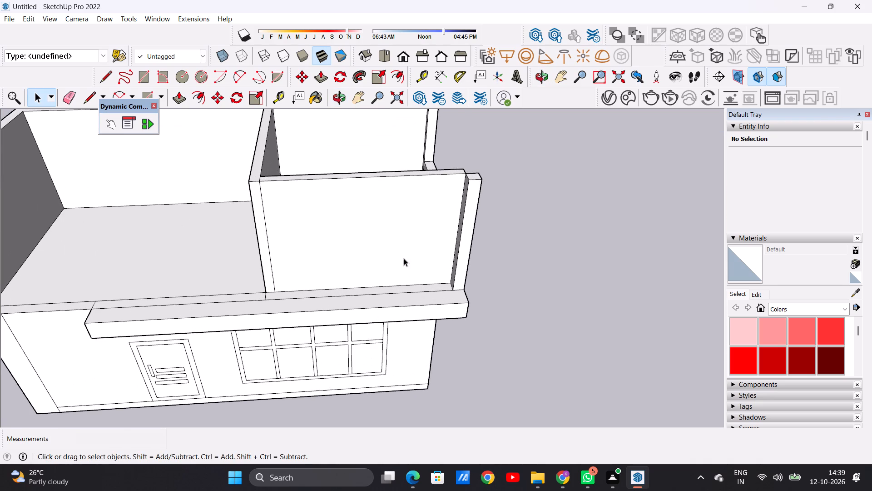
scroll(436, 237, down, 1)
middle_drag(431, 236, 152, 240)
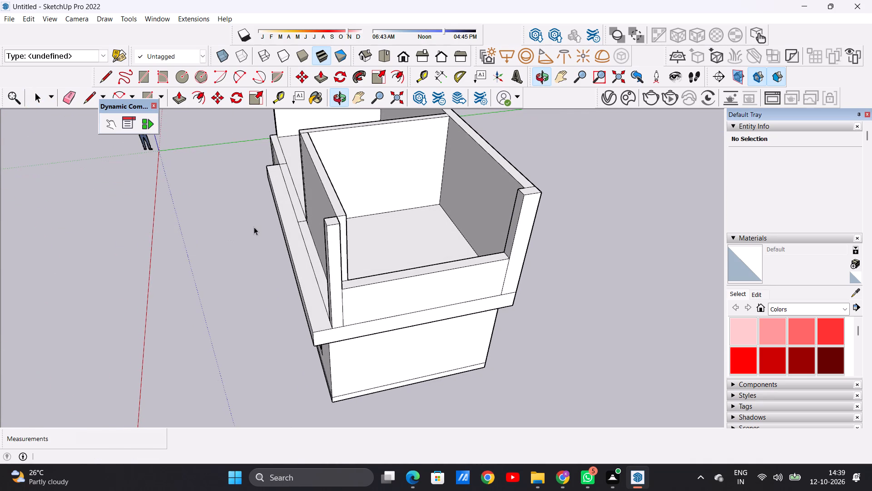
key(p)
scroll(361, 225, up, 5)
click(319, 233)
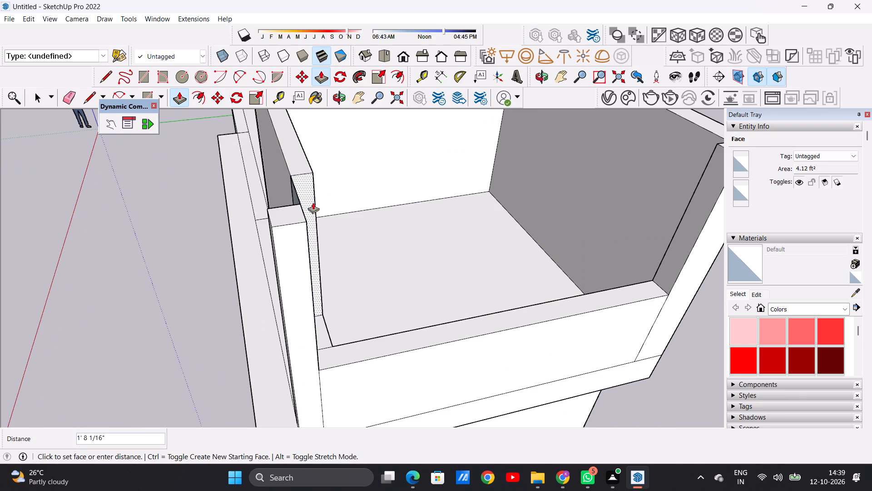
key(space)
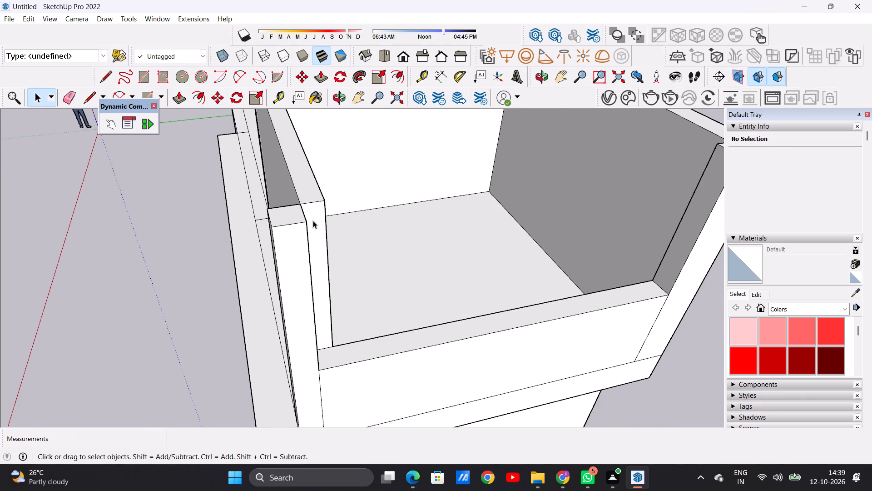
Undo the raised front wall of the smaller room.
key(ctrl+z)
Draw a cross line about 8 1/4" long between the midpoints of the smaller room's front strip, dividing it in half.
scroll(318, 247, down, 6)
middle_drag(291, 250, 367, 237)
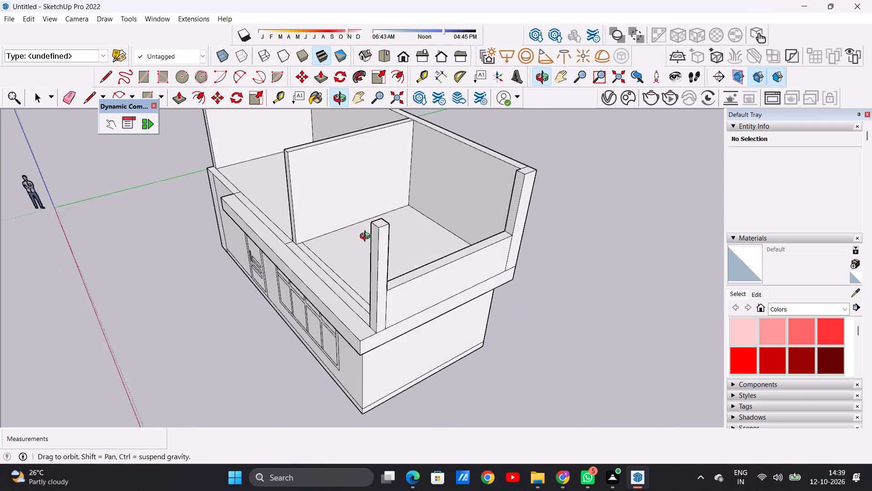
middle_drag(367, 237, 546, 262)
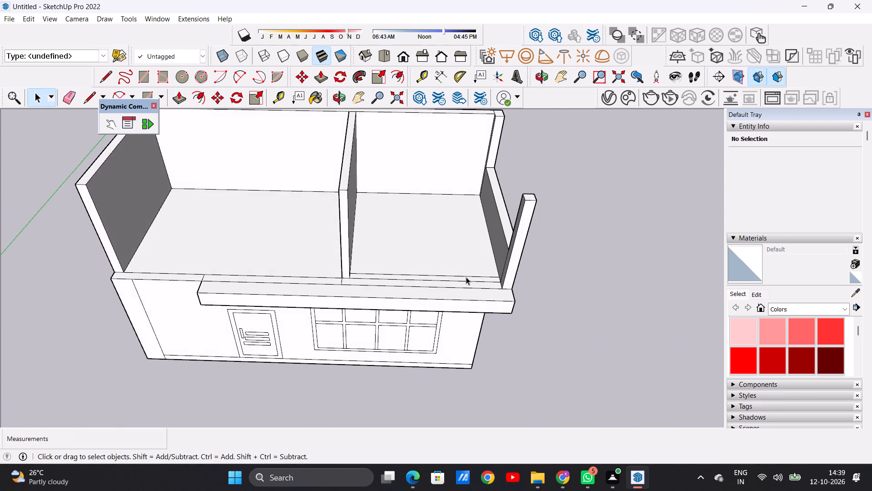
scroll(466, 277, up, 3)
scroll(421, 280, up, 1)
key(l)
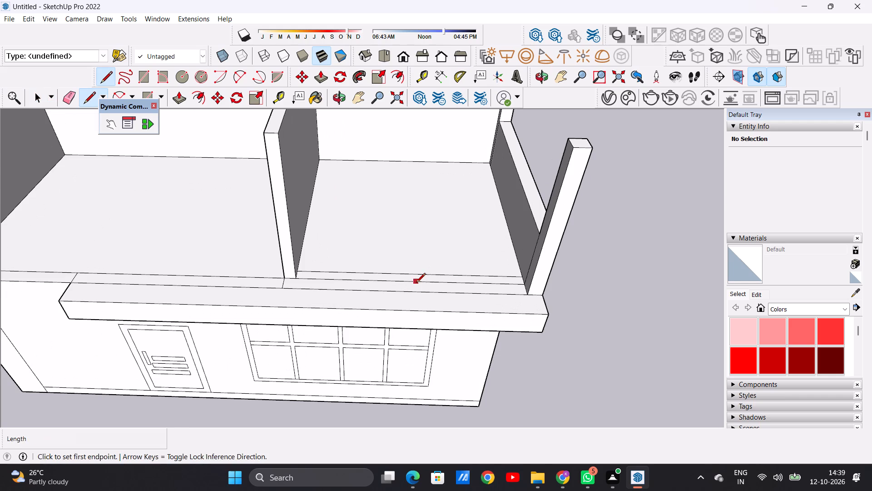
middle_drag(416, 287, 414, 333)
scroll(418, 311, up, 4)
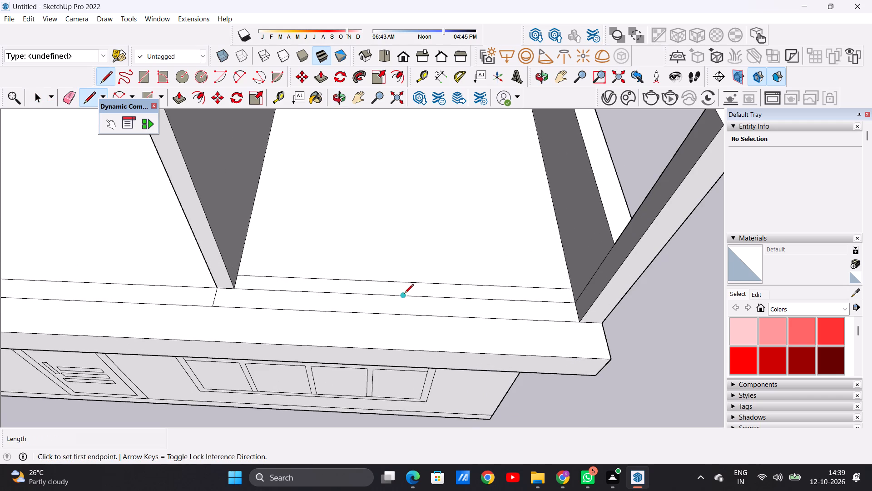
click(403, 295)
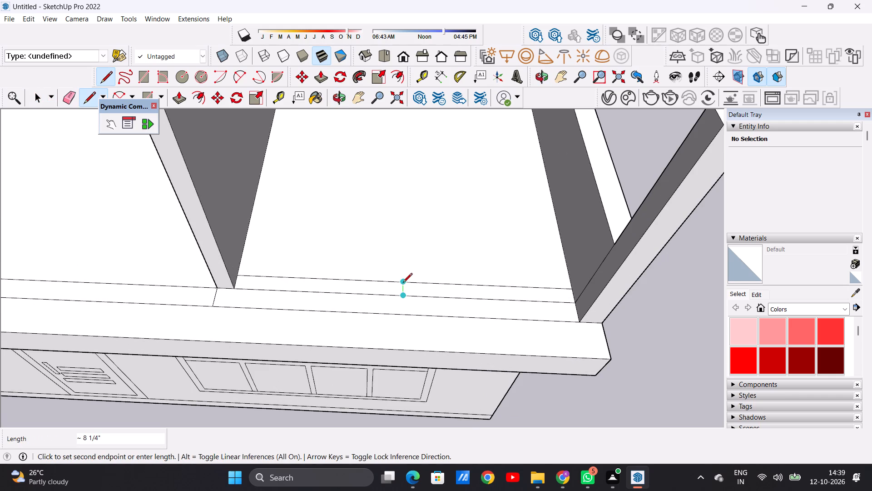
click(403, 283)
key(space)
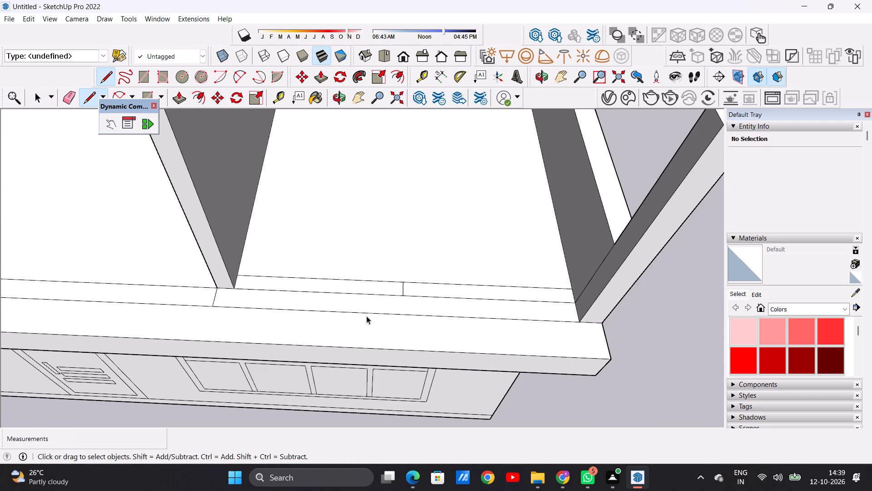
Erase the half of the strip's back line between the midpoint cross line and the side parapet.
key(e)
scroll(470, 291, up, 5)
drag(459, 275, 463, 282)
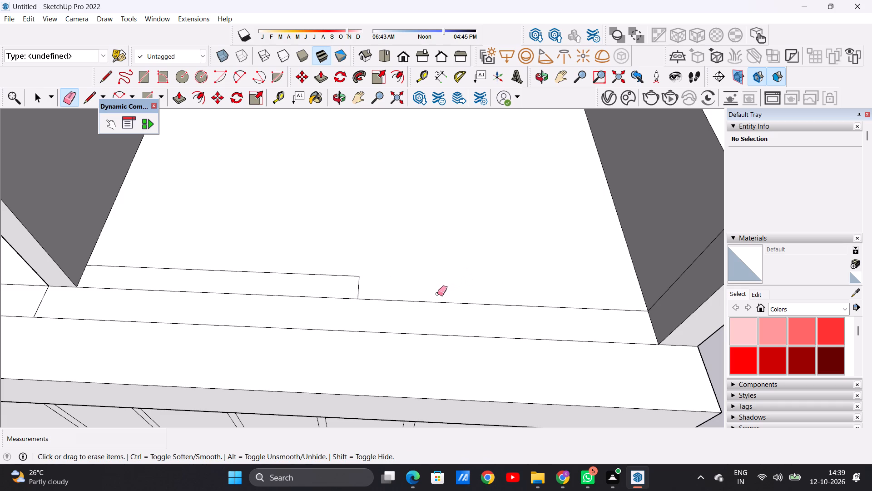
key(space)
scroll(339, 304, down, 12)
middle_drag(357, 294, 314, 250)
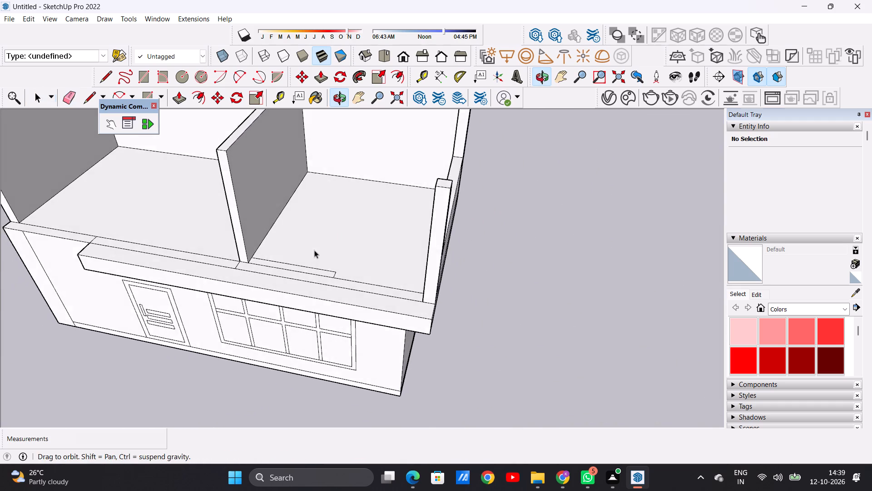
Push/Pull the remaining half of the smaller room's front strip up level with the partition wall's top.
middle_drag(314, 250, 315, 246)
scroll(315, 266, up, 3)
key(p)
scroll(317, 262, up, 6)
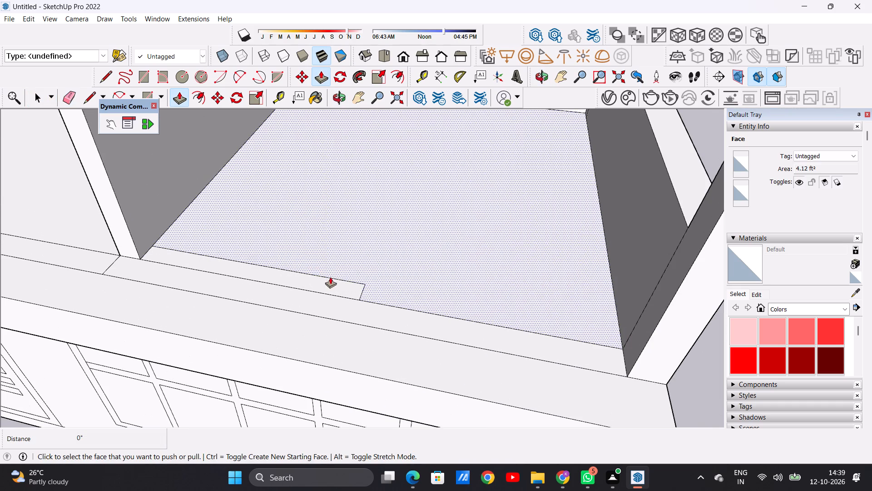
click(334, 279)
scroll(343, 225, down, 9)
scroll(278, 203, down, 7)
scroll(259, 167, up, 6)
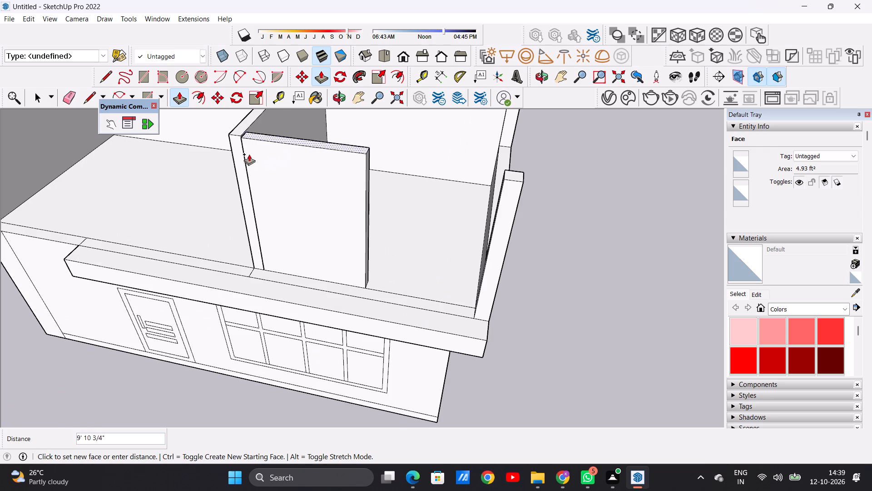
click(241, 138)
key(space)
Offset the outline of the new half-width wall's front face inward by about 6 3/16" to form a window frame.
scroll(291, 229, down, 9)
middle_drag(300, 234, 362, 151)
scroll(314, 218, up, 2)
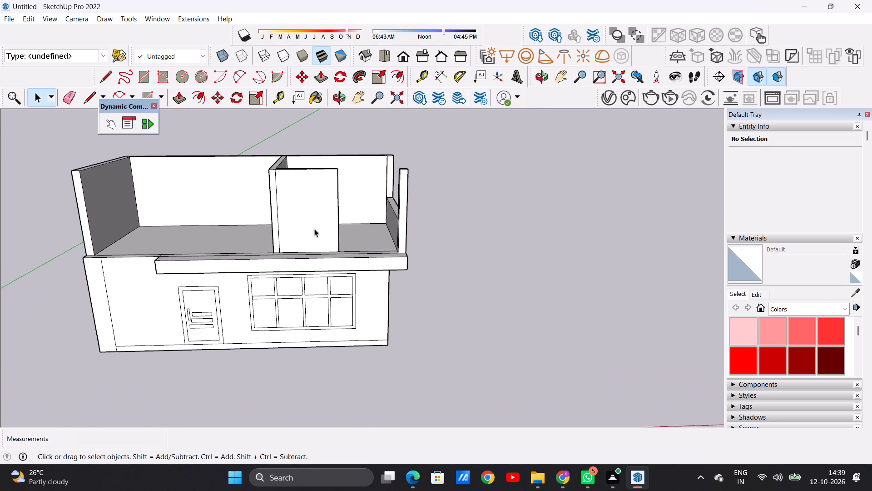
middle_drag(315, 235, 312, 209)
scroll(303, 190, up, 6)
middle_drag(308, 199, 306, 255)
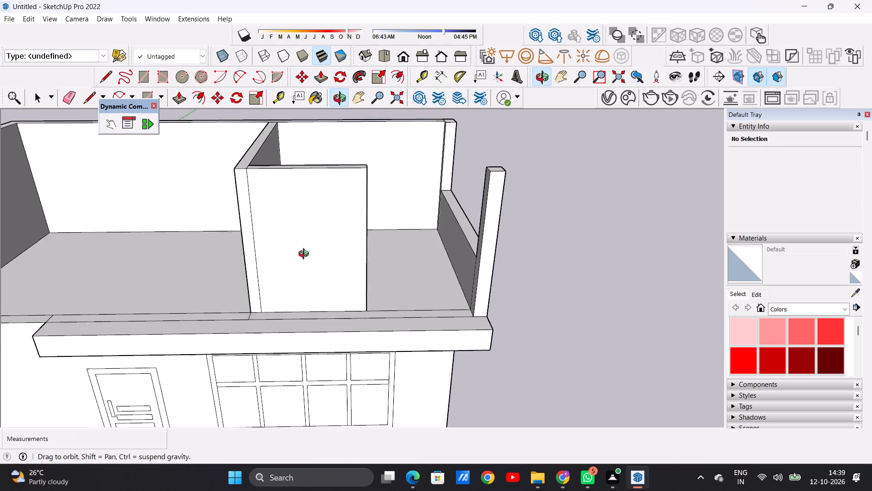
middle_drag(306, 255, 305, 257)
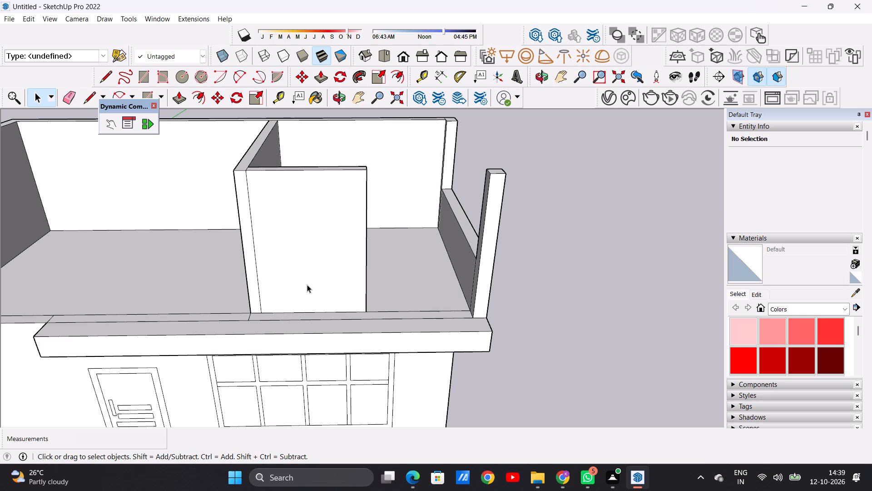
key(o)
key(f)
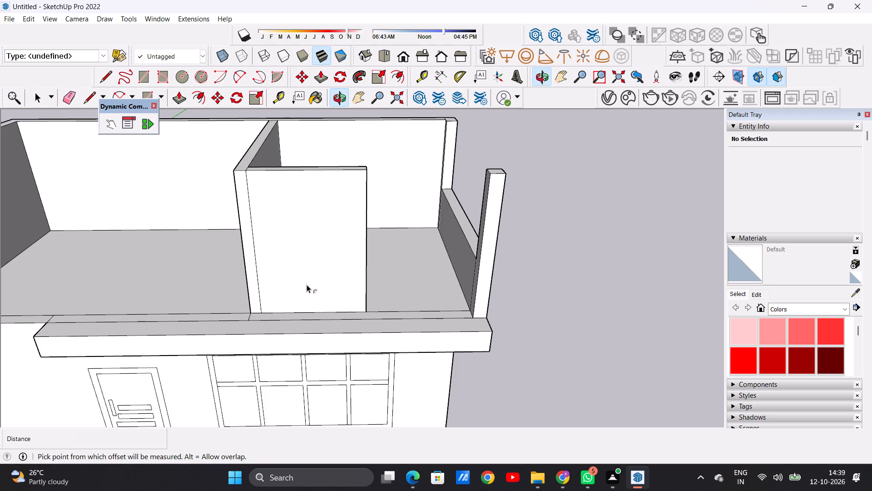
click(285, 173)
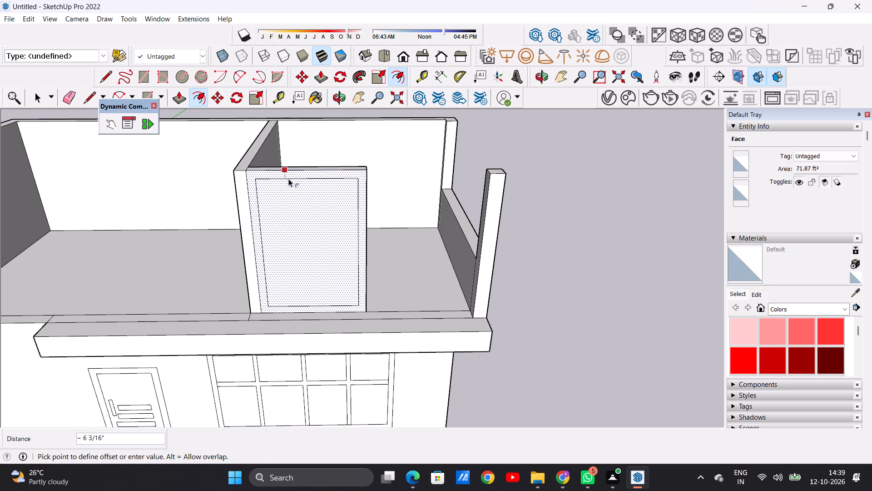
click(288, 179)
key(space)
Draw two closely spaced vertical lines about 8' 11 9/16" long down the middle of the inner frame as a mullion.
scroll(302, 253, down, 6)
middle_drag(313, 272, 311, 240)
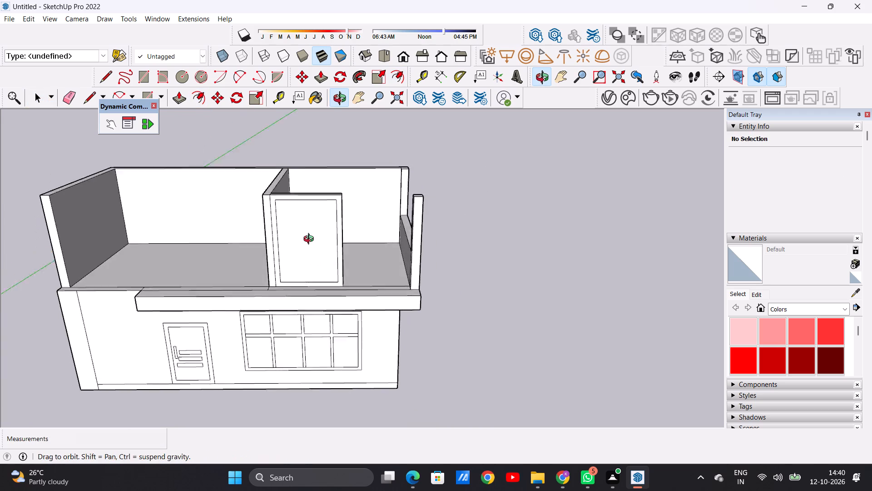
middle_drag(311, 240, 302, 200)
scroll(326, 224, up, 2)
middle_drag(313, 243, 311, 272)
key(l)
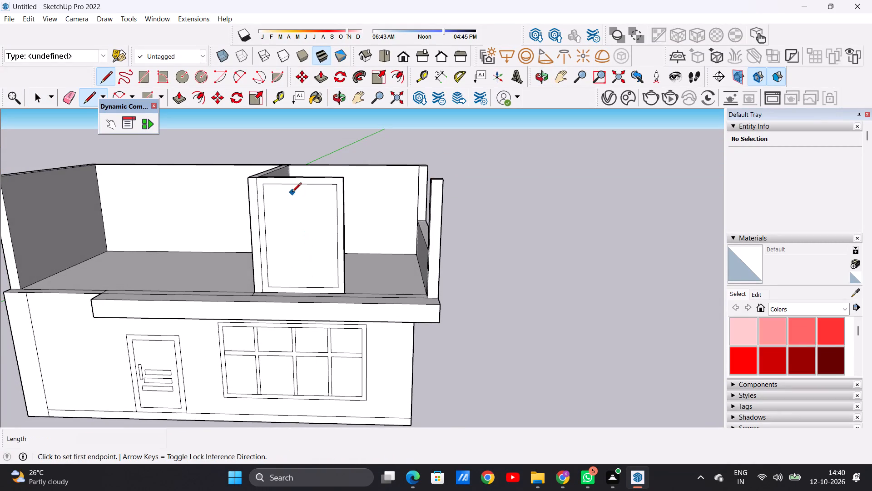
scroll(293, 193, up, 3)
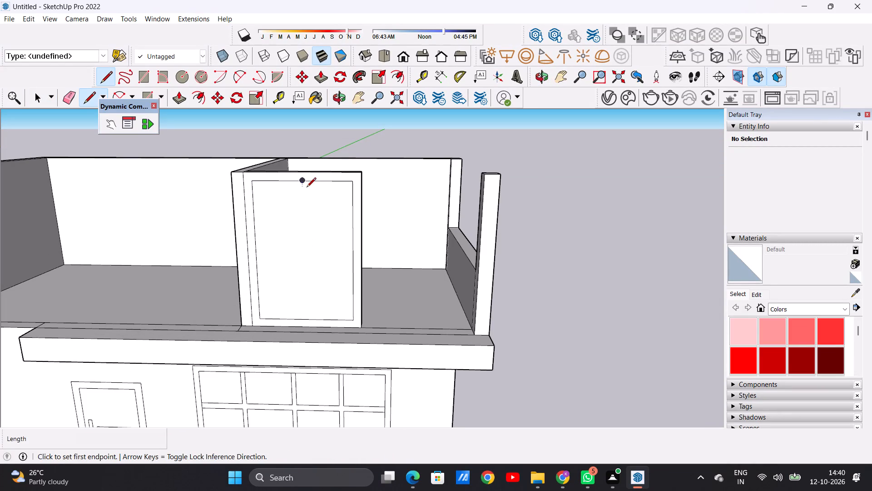
scroll(307, 188, up, 7)
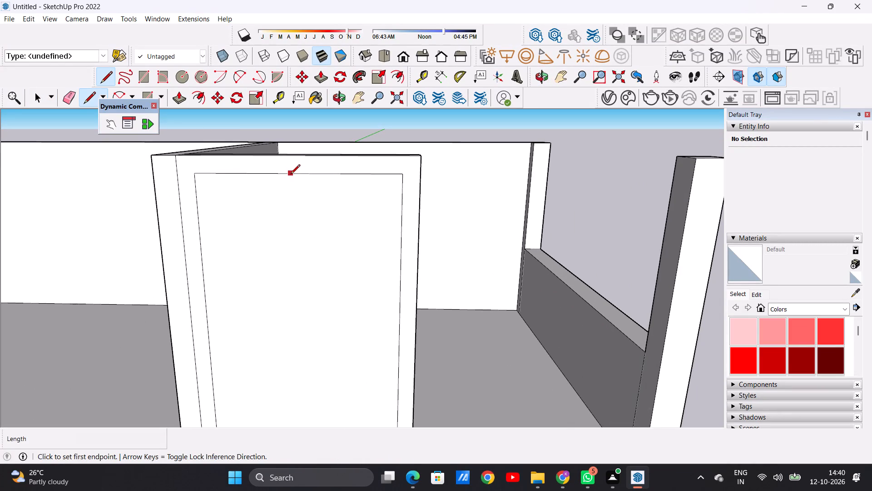
click(291, 175)
scroll(287, 218, down, 6)
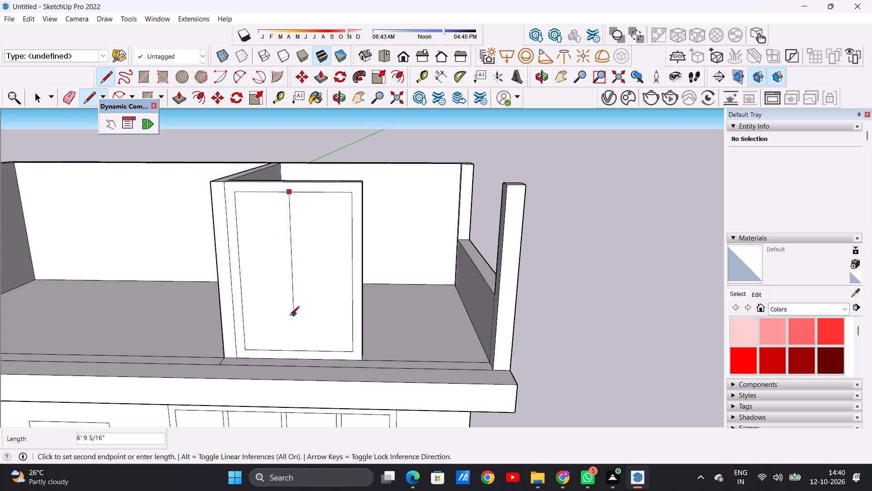
click(295, 350)
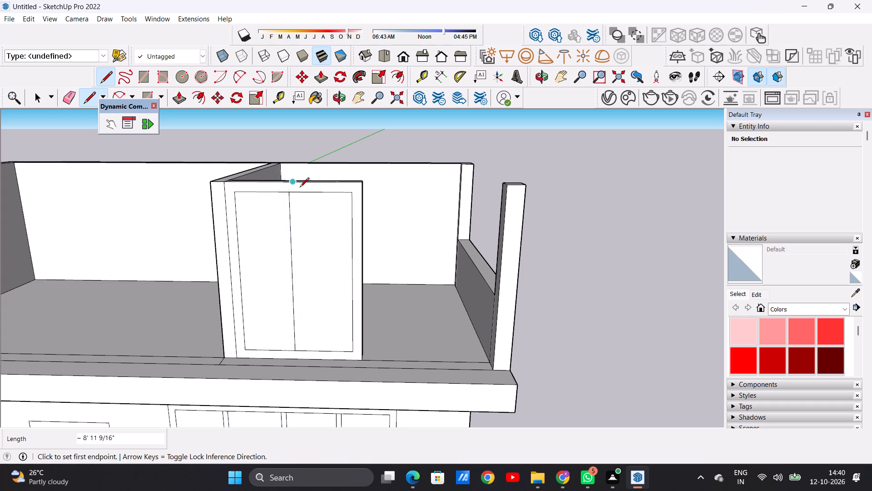
click(296, 194)
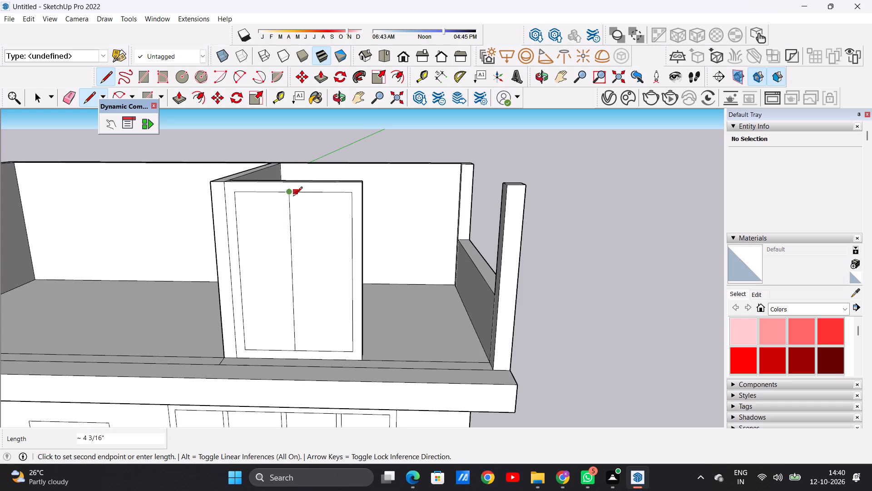
click(302, 351)
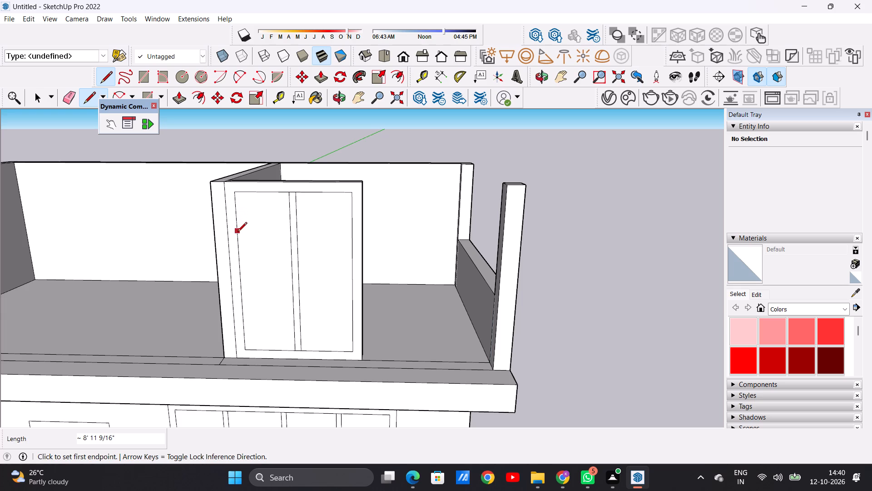
Draw three evenly spaced rows of horizontal lines on both sides of the mullion, dividing each side into four panes.
click(238, 232)
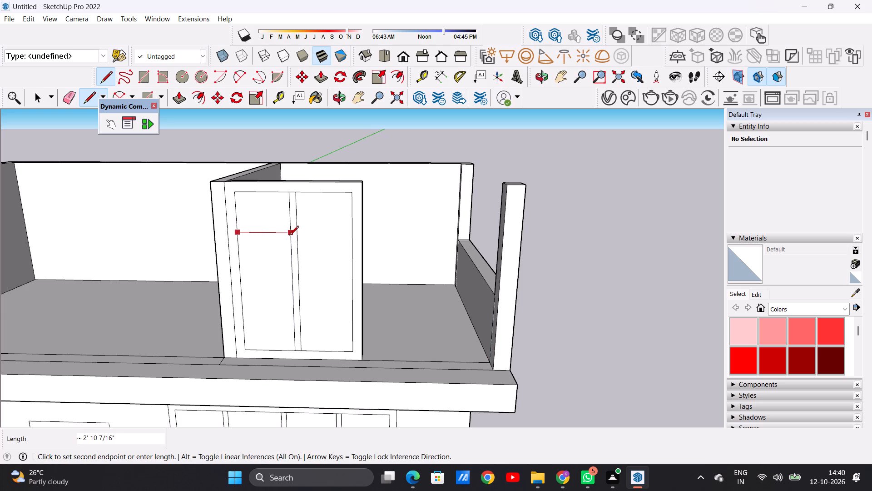
click(288, 235)
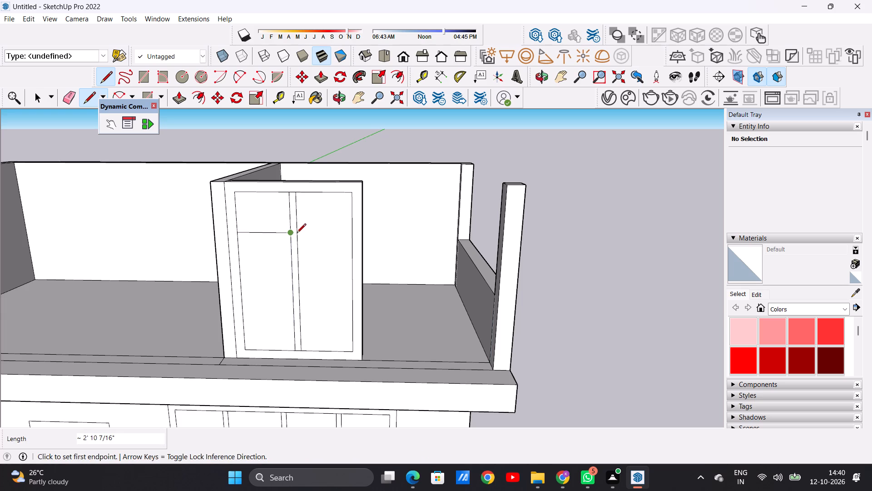
click(297, 235)
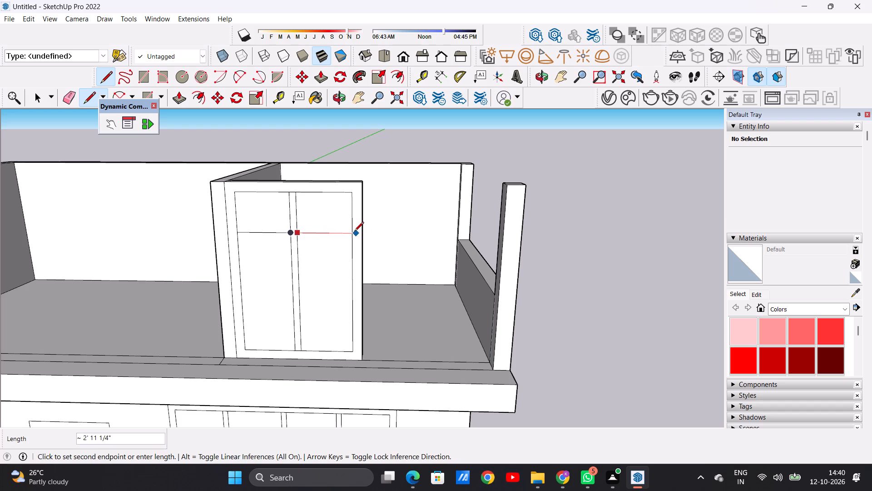
click(354, 232)
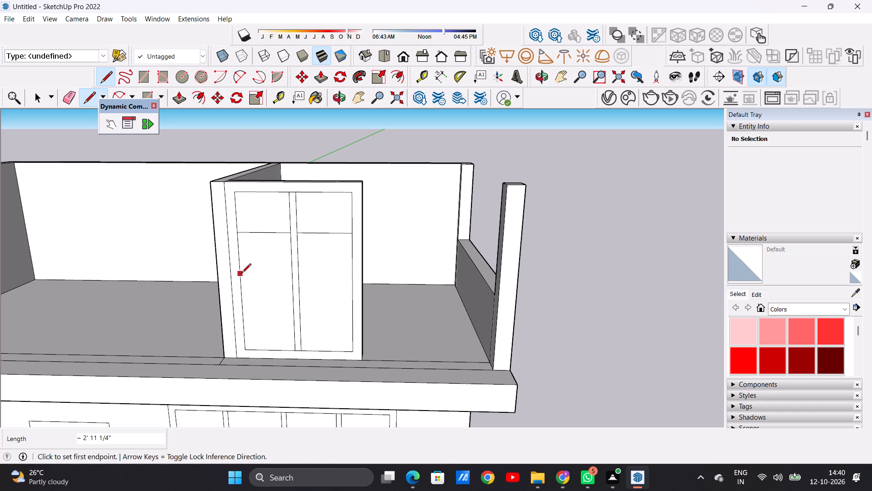
click(243, 272)
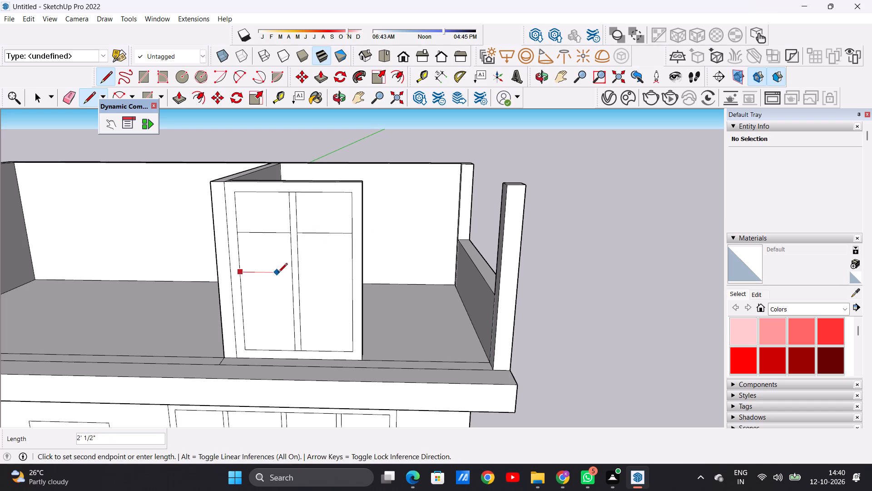
click(292, 272)
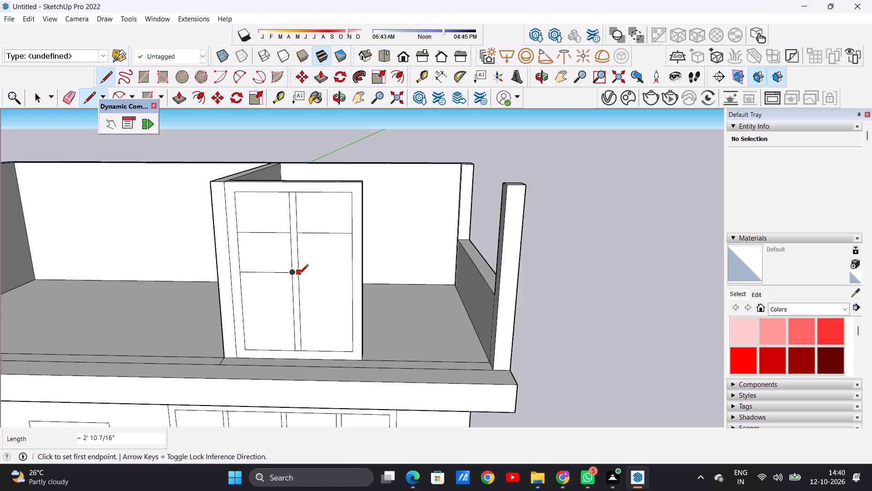
click(299, 275)
click(351, 275)
click(244, 311)
click(293, 314)
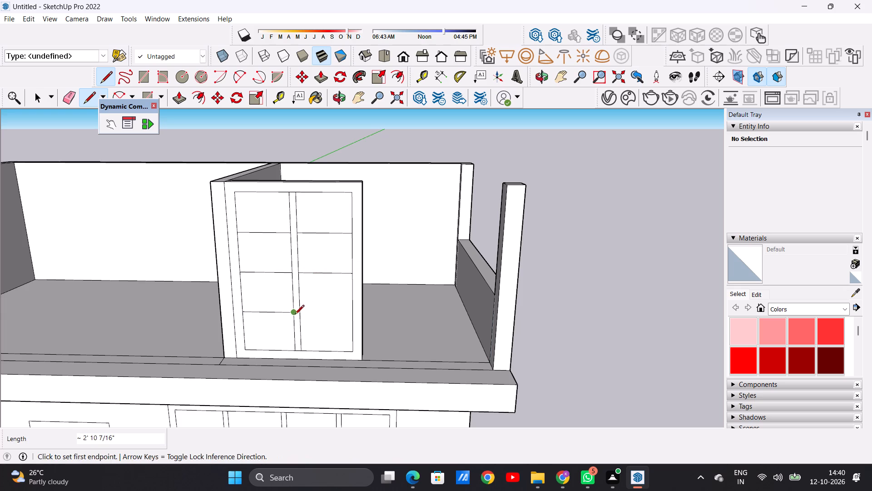
click(302, 314)
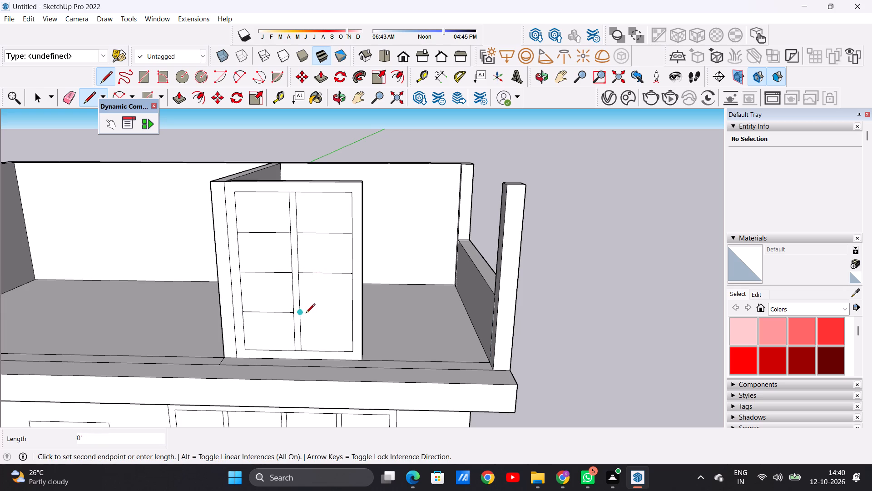
click(351, 313)
key(space)
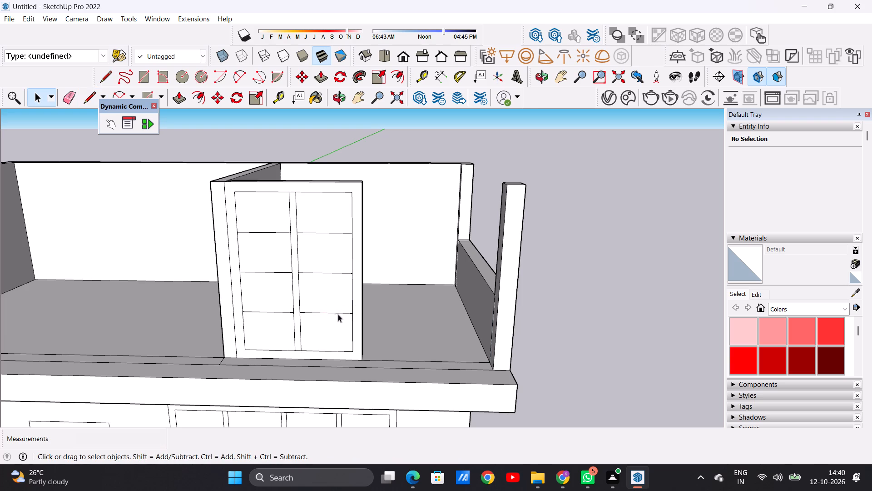
Examine the first floor and its new paned window wall from the front, from above and at an angle.
scroll(286, 307, down, 10)
middle_drag(307, 304, 307, 278)
scroll(305, 283, down, 4)
middle_drag(284, 281, 286, 258)
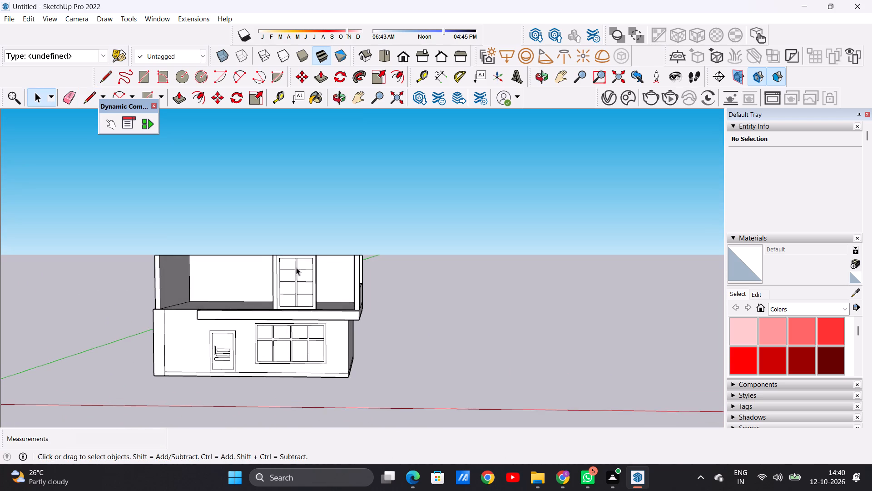
scroll(307, 275, down, 6)
middle_drag(272, 281, 305, 365)
scroll(260, 297, up, 7)
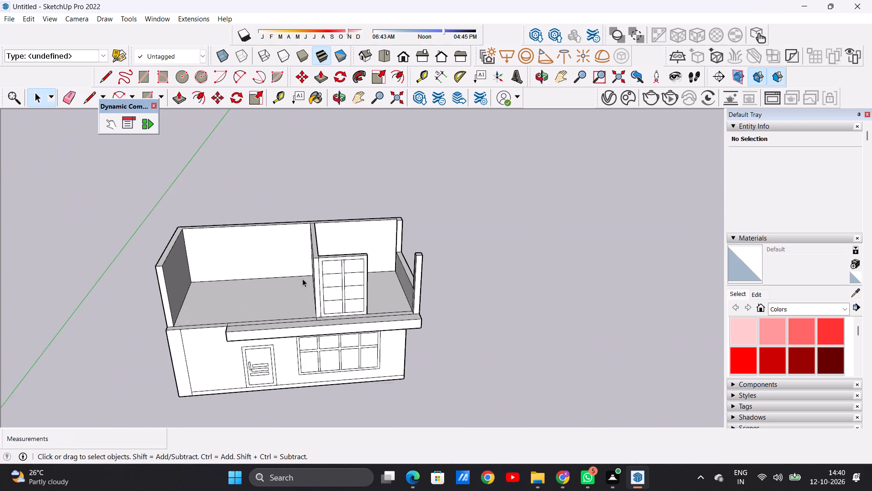
scroll(307, 278, down, 5)
scroll(286, 282, up, 1)
middle_drag(286, 285, 397, 343)
scroll(290, 313, down, 4)
scroll(303, 336, up, 4)
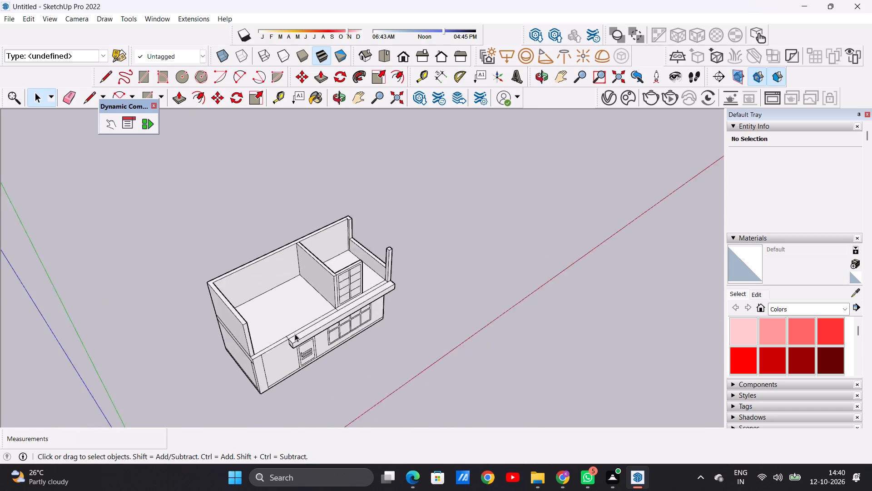
scroll(295, 334, up, 3)
middle_drag(307, 331, 168, 299)
middle_drag(352, 270, 353, 334)
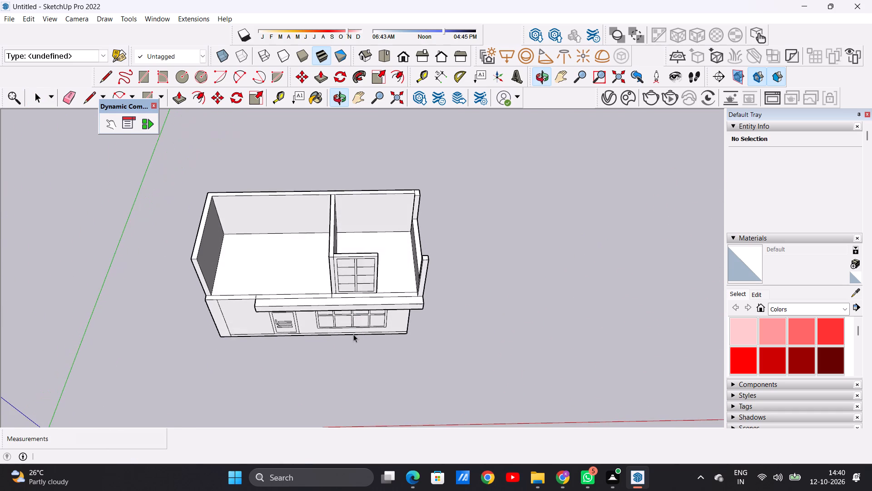
middle_drag(353, 334, 357, 335)
scroll(259, 270, up, 8)
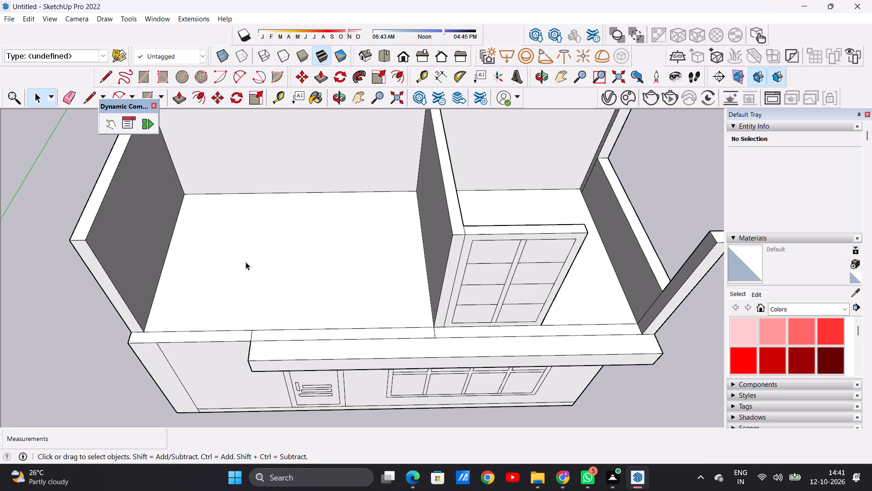
scroll(240, 299, down, 4)
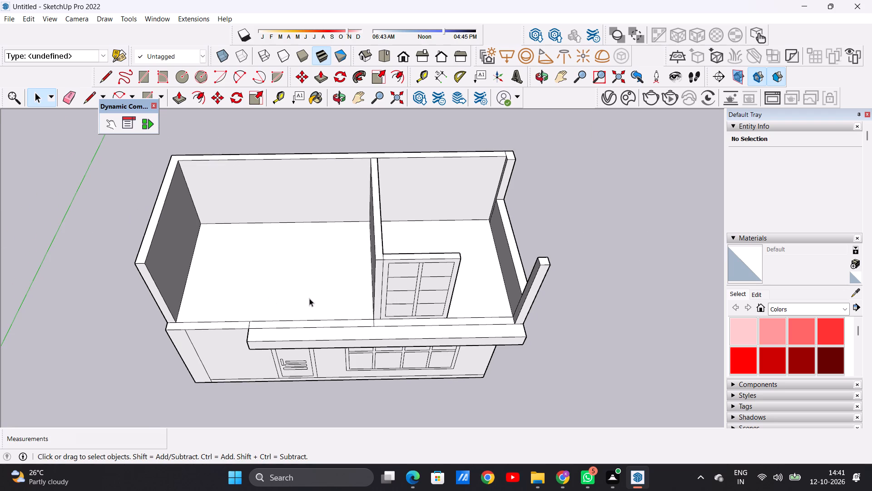
scroll(344, 301, down, 3)
scroll(281, 318, up, 6)
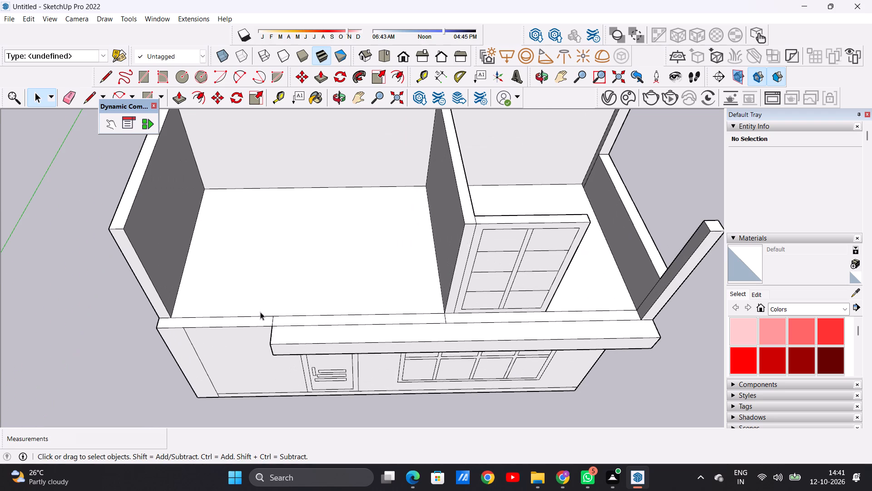
Draw a line about 14' 8 3/16" long across the larger room's floor, from the balcony end at the front to the back wall.
key(l)
scroll(282, 312, up, 4)
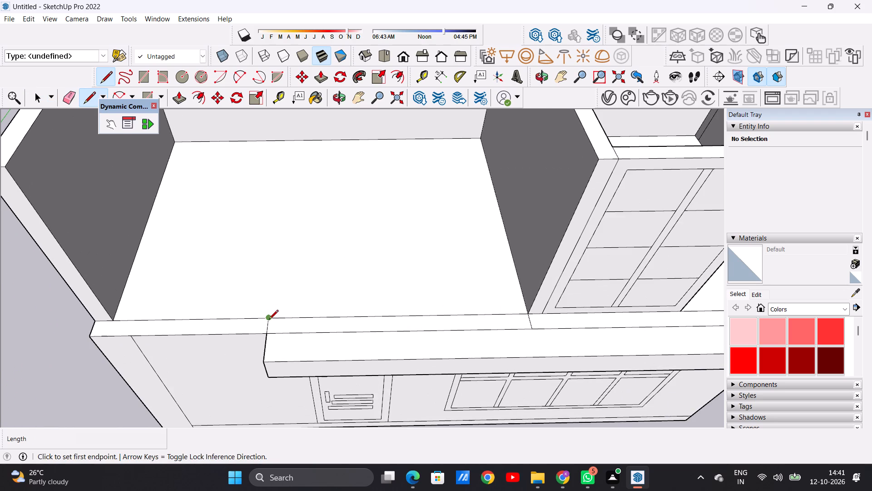
click(267, 319)
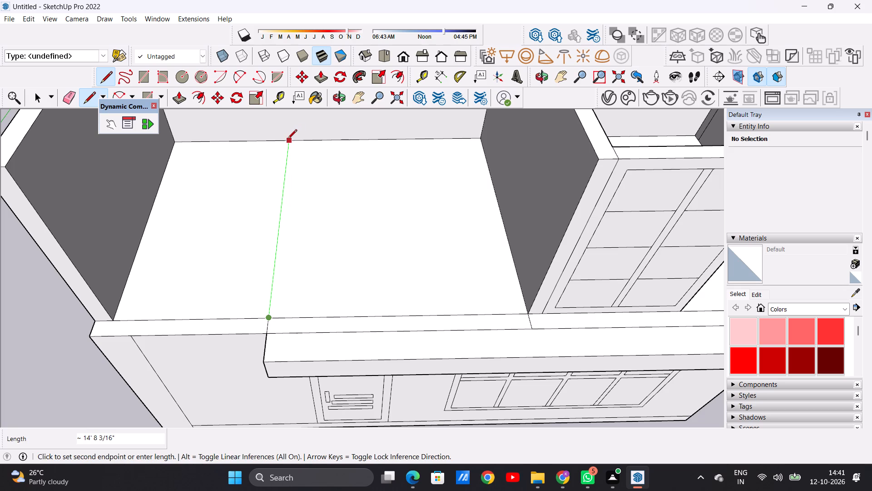
double_click(289, 141)
key(space)
scroll(359, 256, down, 3)
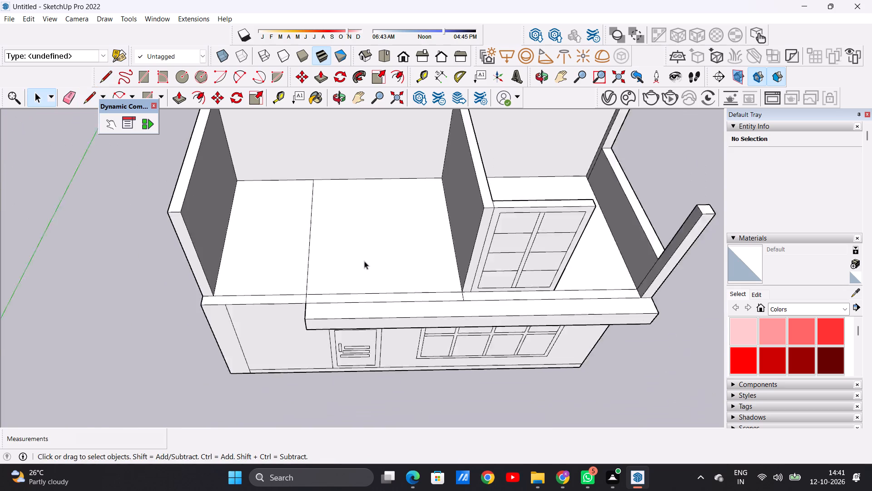
Erase the short stray line across the front floor strip where the partition wall meets the paned window wall.
scroll(364, 261, down, 8)
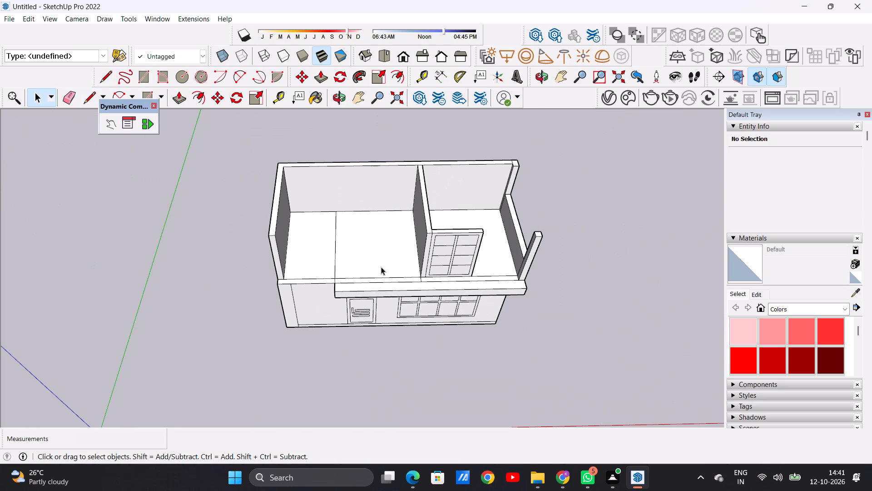
scroll(416, 280, up, 8)
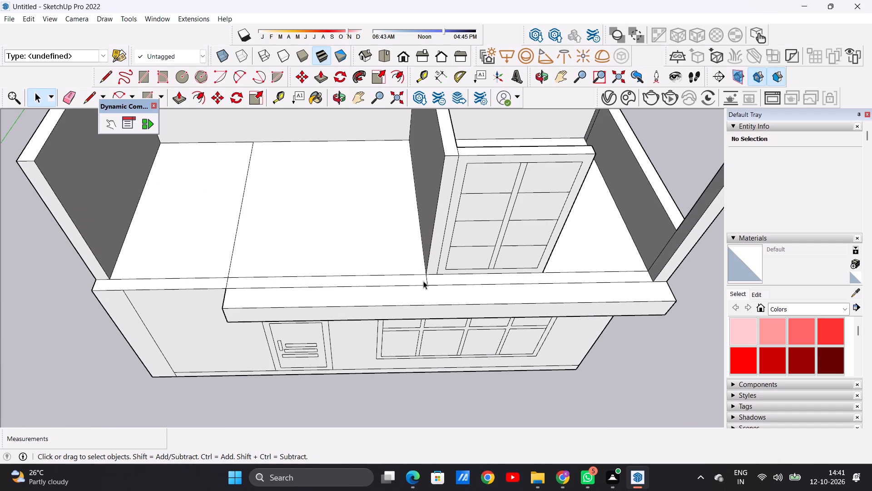
scroll(432, 280, up, 4)
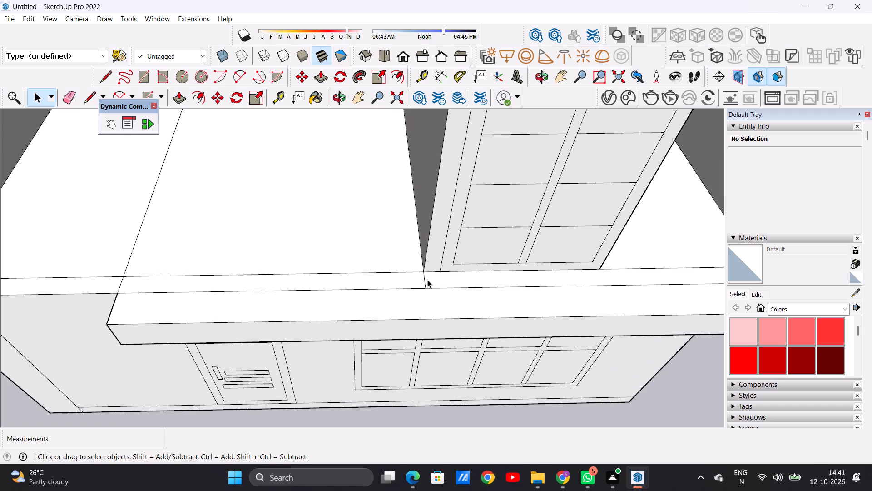
key(e)
scroll(427, 280, up, 5)
drag(420, 280, 420, 280)
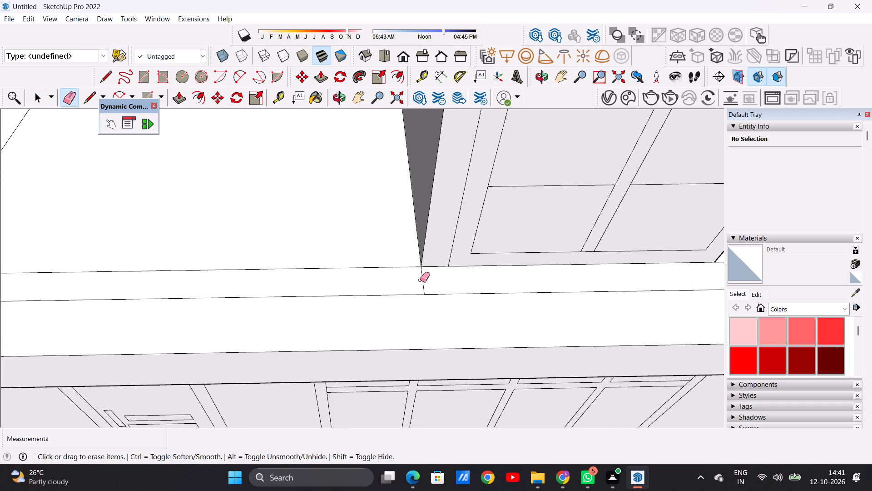
drag(420, 280, 426, 281)
key(space)
Push/Pull the floor section between the dividing line and the partition wall up 10', level with the wall tops.
scroll(406, 305, down, 9)
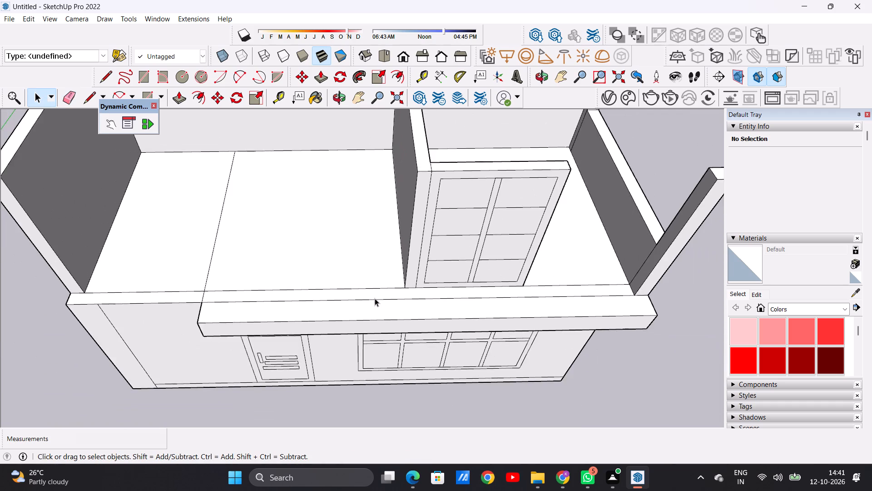
scroll(375, 298, down, 4)
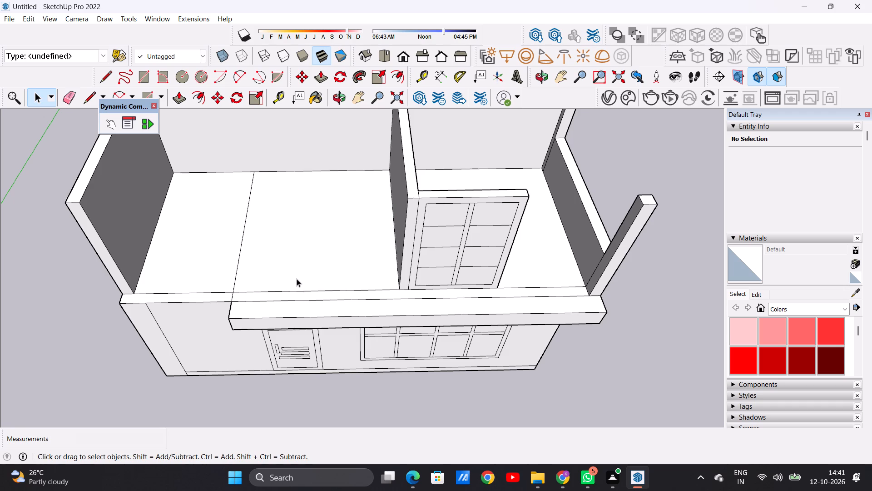
scroll(330, 281, down, 6)
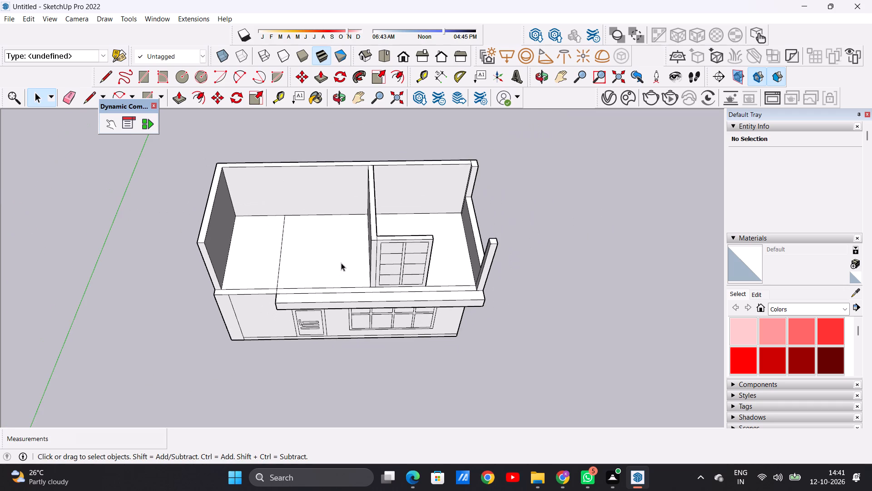
scroll(344, 258, up, 2)
key(p)
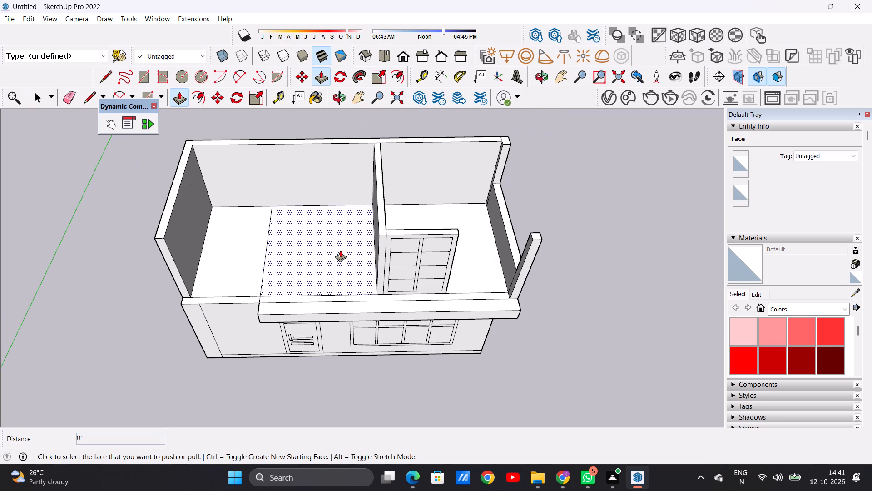
click(340, 250)
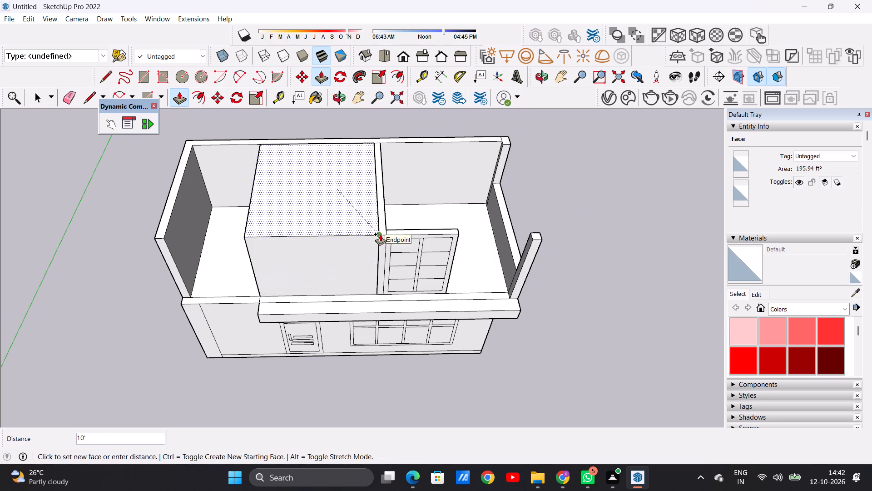
click(380, 234)
key(space)
Examine the raised first-floor block beside the paned window from the front and from above.
scroll(339, 256, down, 6)
middle_drag(339, 274, 352, 140)
scroll(338, 236, up, 3)
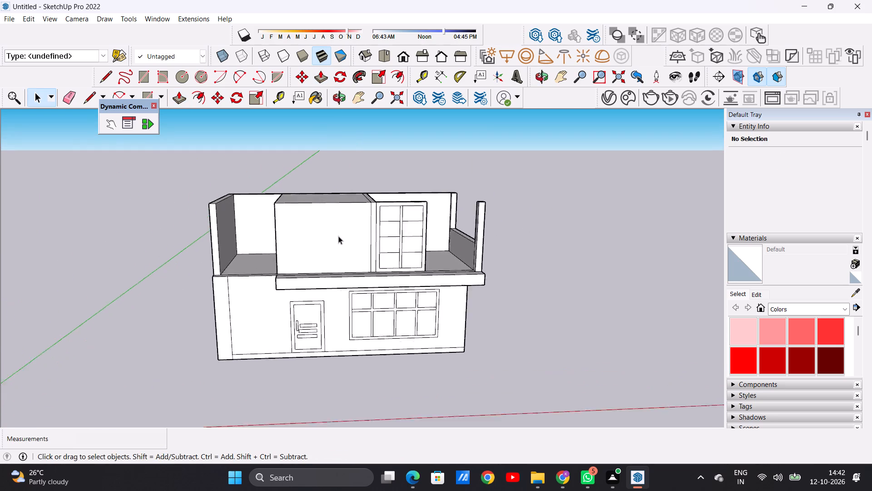
scroll(338, 236, up, 4)
middle_drag(347, 253, 318, 331)
middle_drag(314, 287, 313, 286)
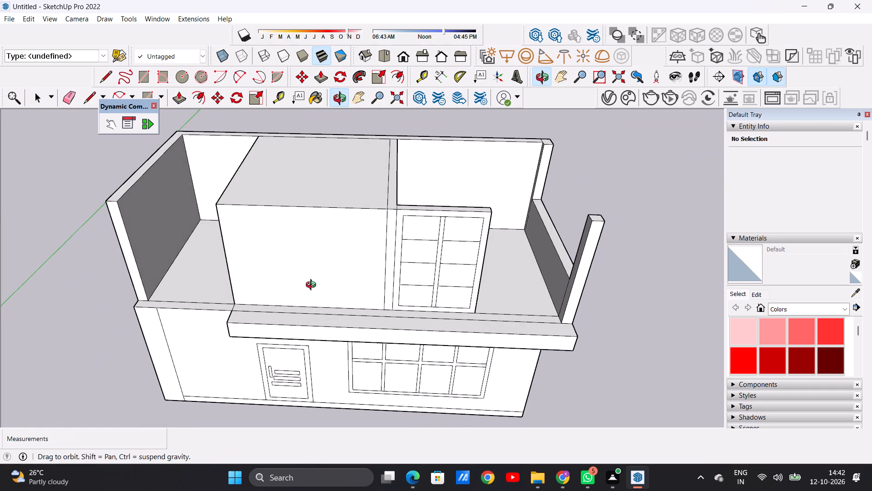
middle_drag(313, 286, 309, 235)
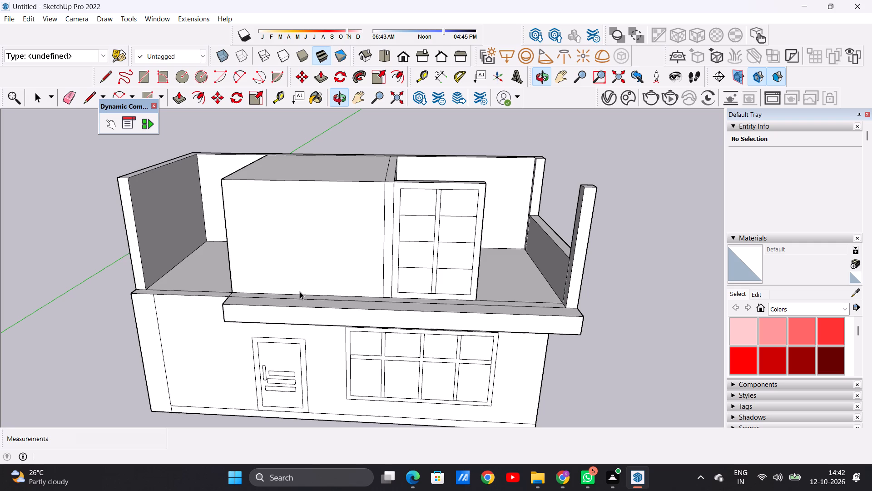
middle_drag(308, 251, 327, 178)
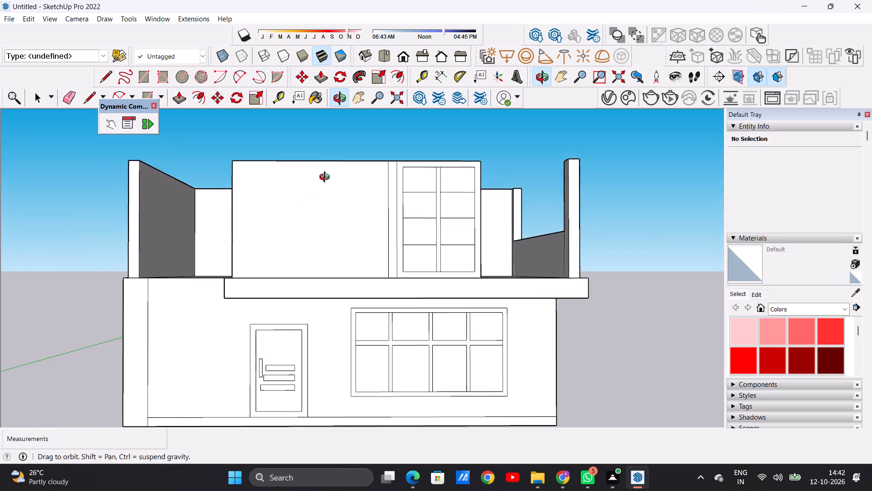
middle_drag(327, 178, 328, 235)
middle_drag(328, 215, 325, 197)
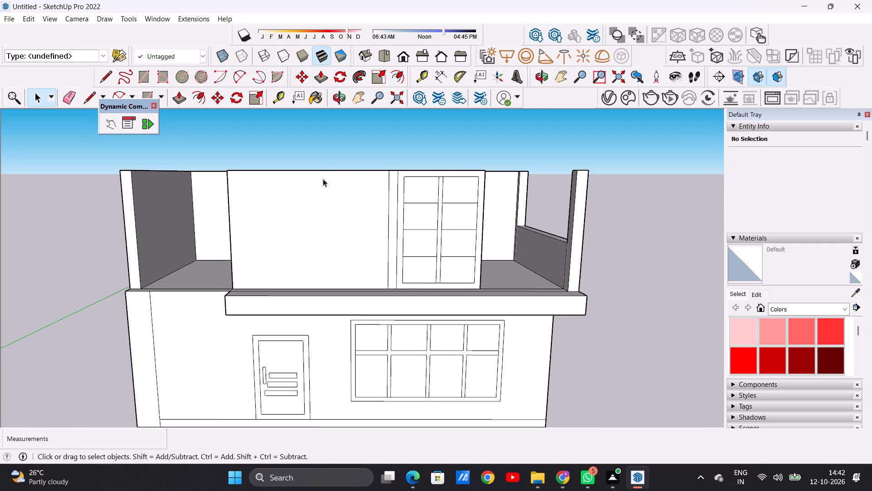
middle_drag(321, 237, 316, 212)
scroll(317, 204, up, 4)
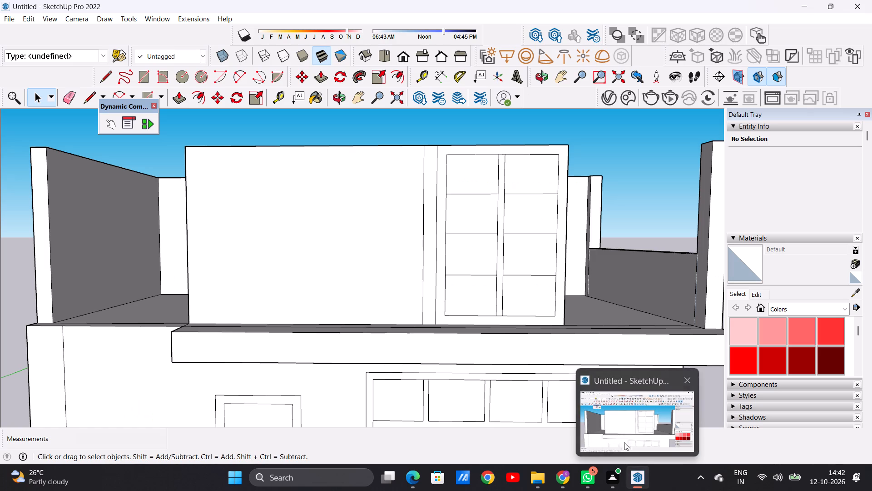
click(608, 417)
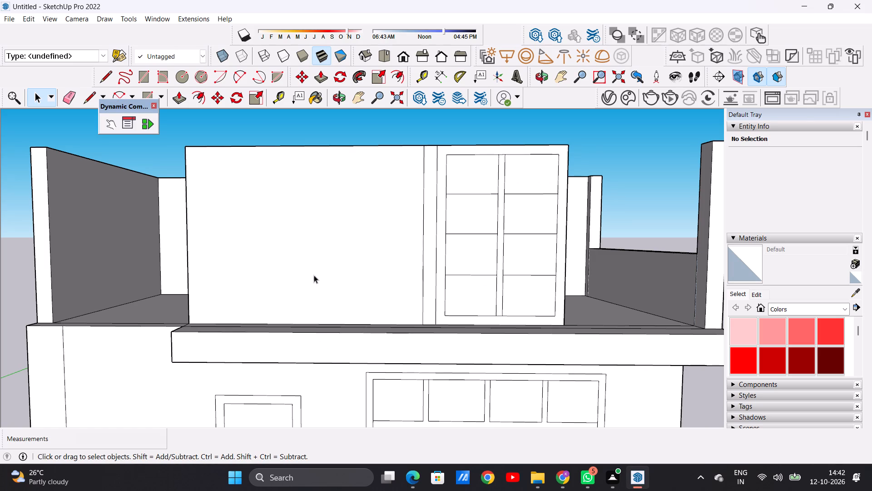
Draw an upright rectangle about 9' 3/16" by 5' 6 7/8" on the raised block's blank front face.
scroll(317, 180, up, 1)
key(r)
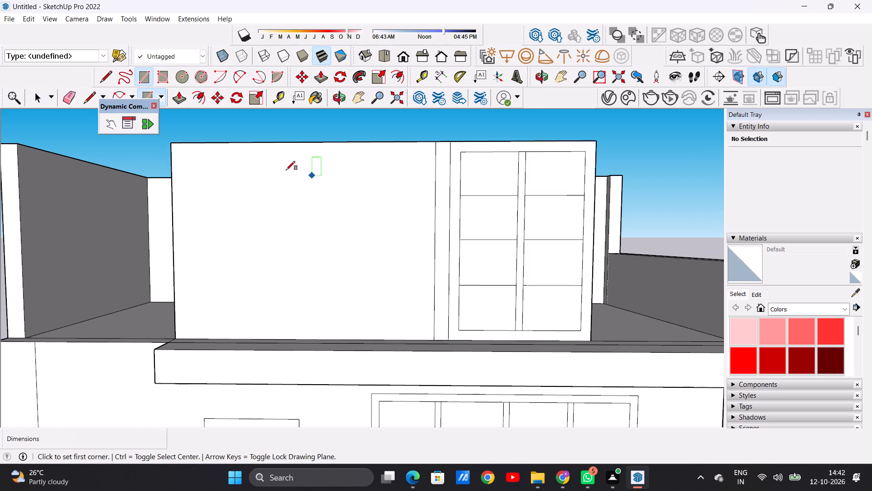
click(227, 154)
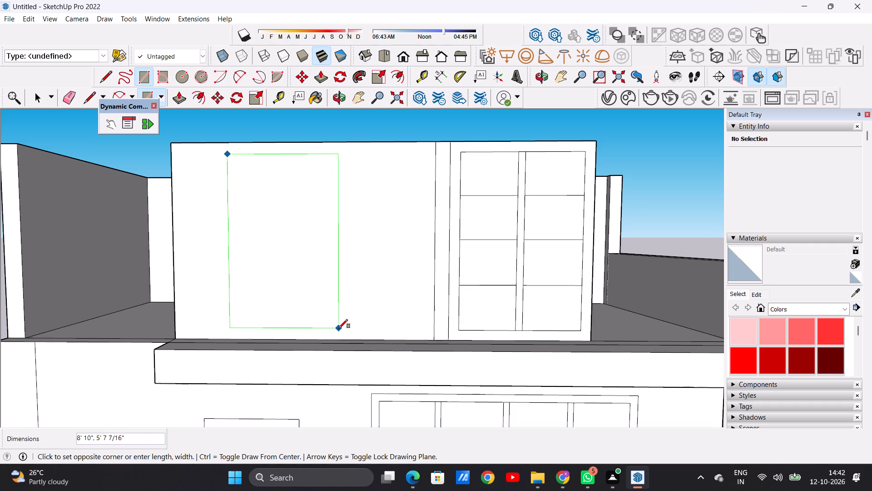
click(338, 330)
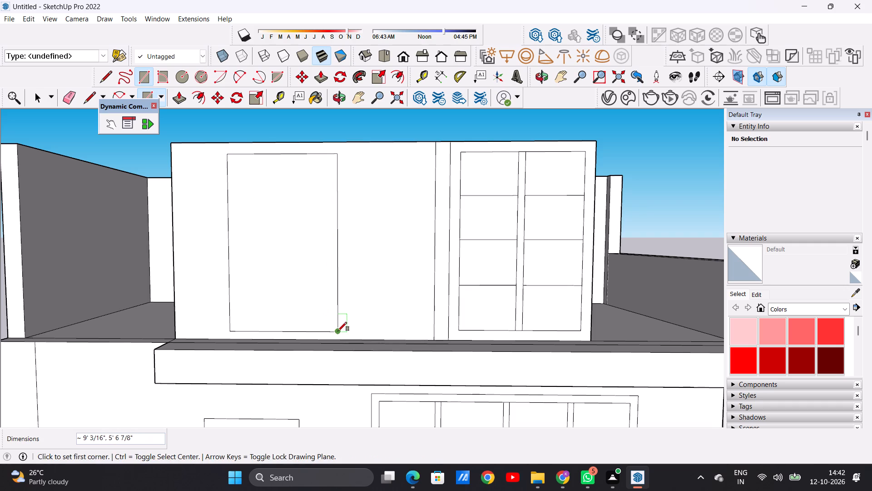
key(space)
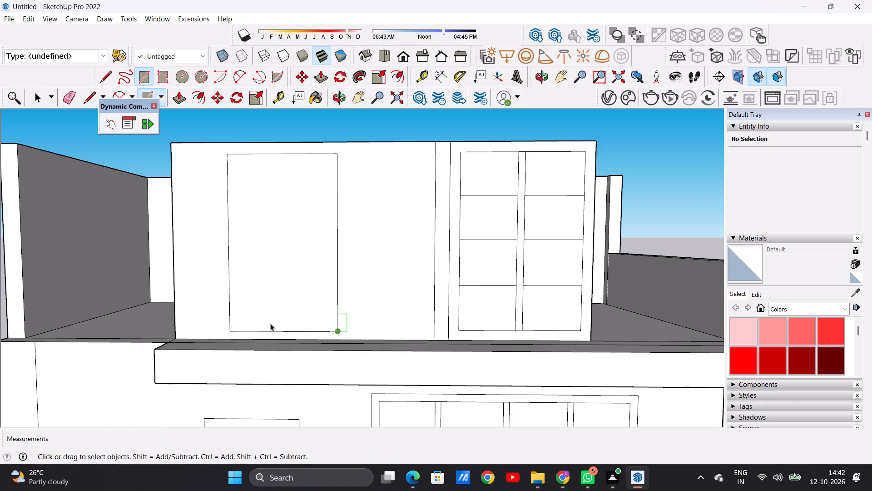
Offset the new rectangle inward about 4 7/16" to form a frame.
scroll(269, 330, down, 4)
scroll(300, 258, up, 1)
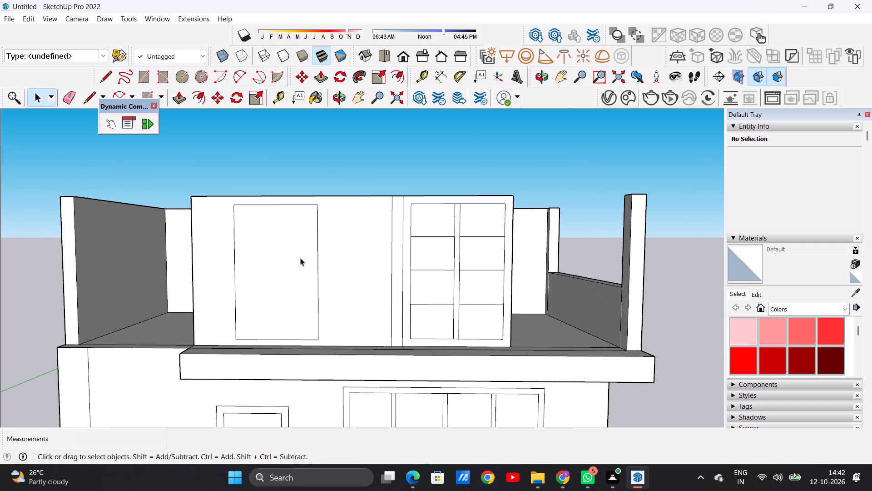
key(o)
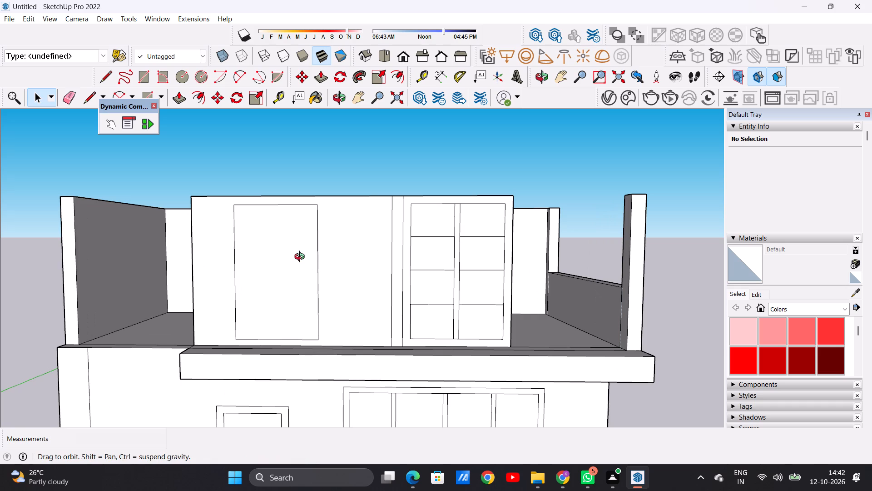
key(f)
click(265, 211)
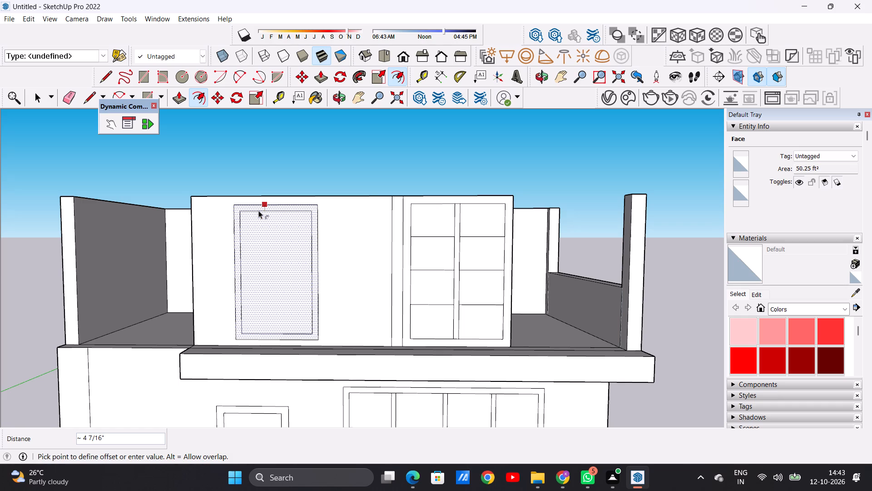
click(258, 210)
key(space)
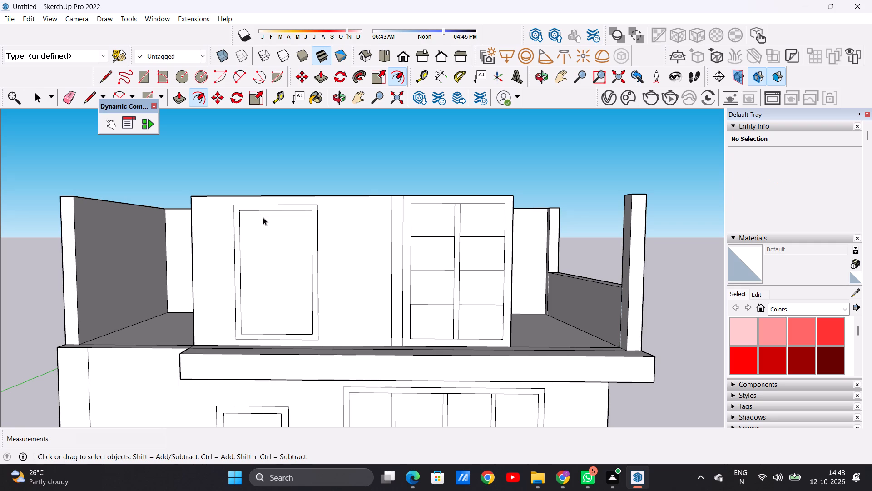
Draw a vertical line about 8' 3 1/4" long inside the frame, about two-thirds across, from its top edge to its bottom edge.
key(l)
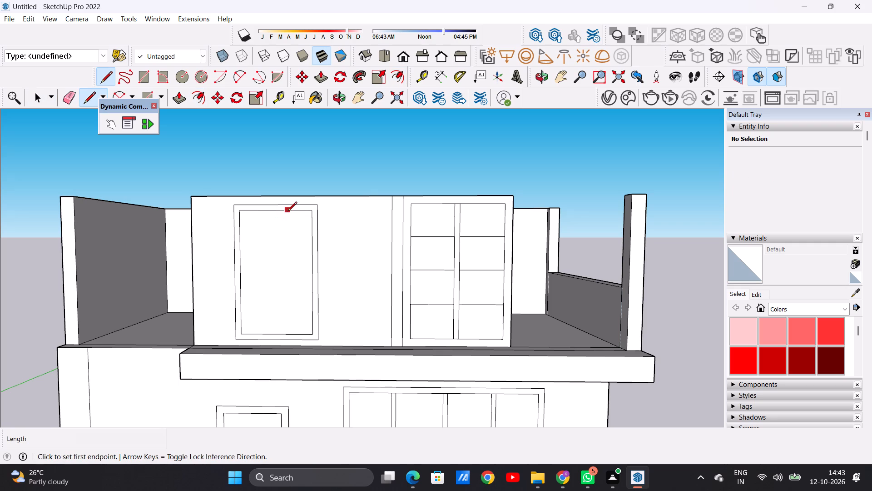
click(287, 212)
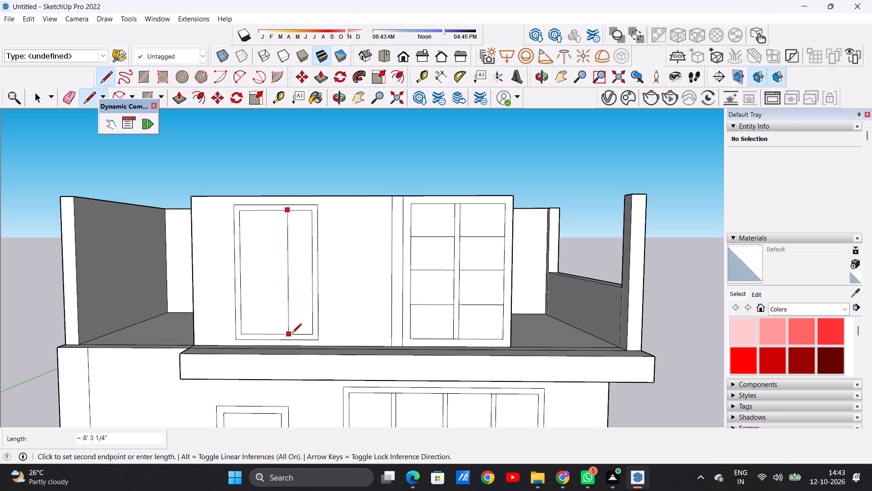
click(292, 334)
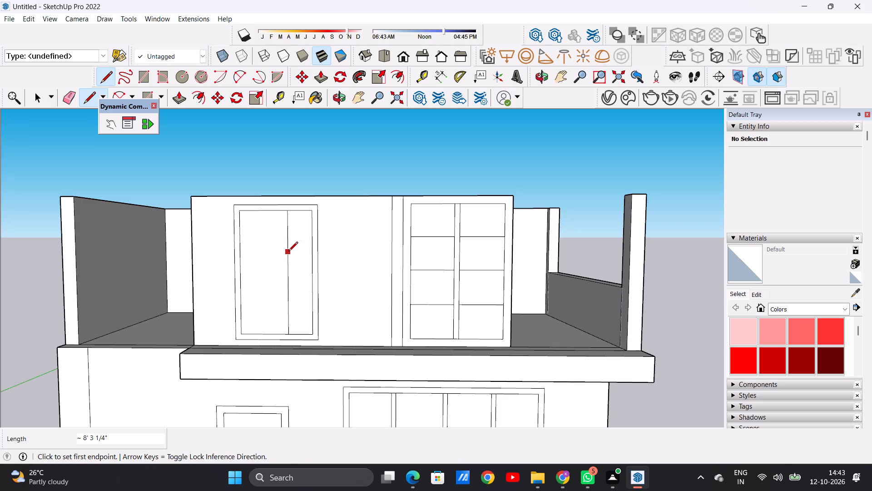
Draw two closely spaced horizontal lines about 1' 7 1/2" long across the frame's narrower section as a crossbar.
click(288, 254)
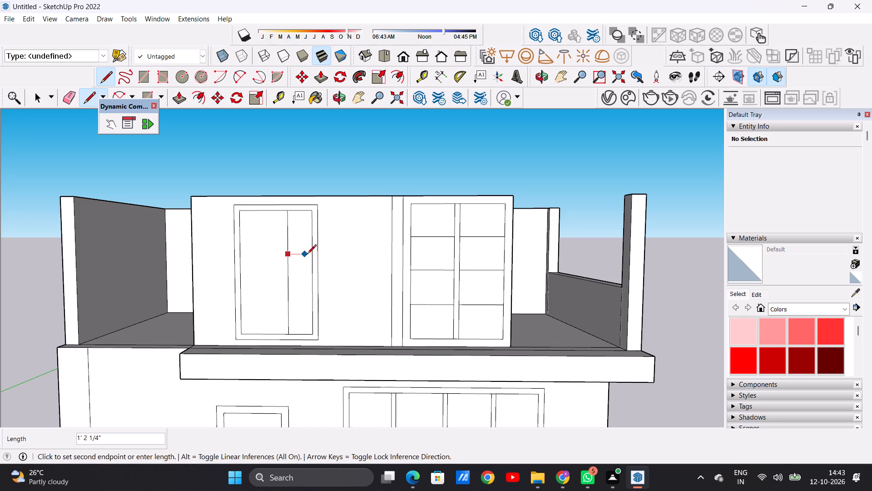
click(311, 255)
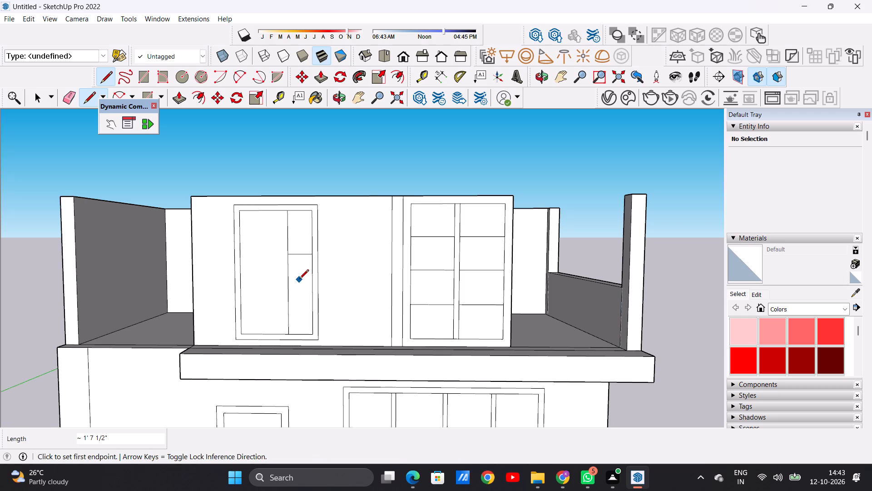
scroll(299, 280, up, 4)
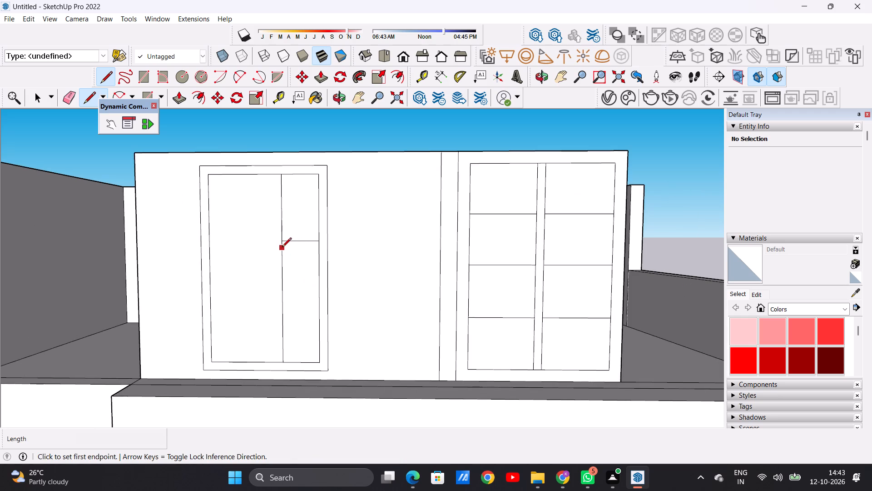
scroll(281, 256, up, 3)
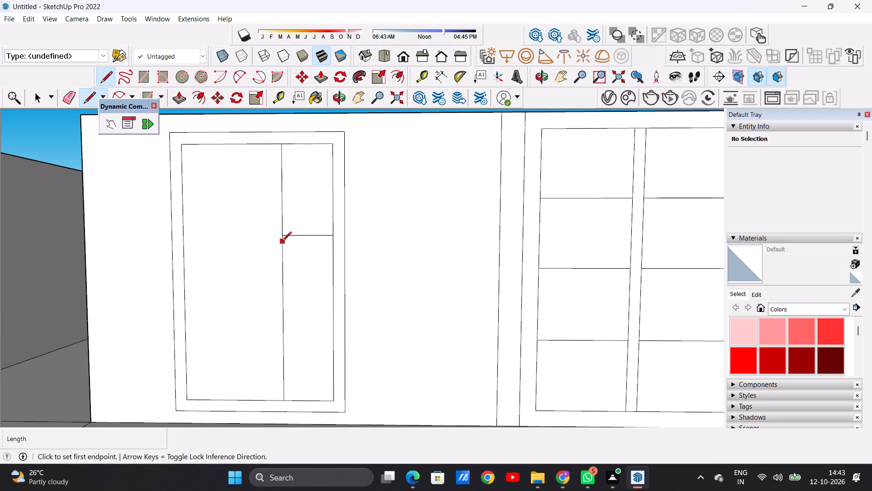
click(282, 242)
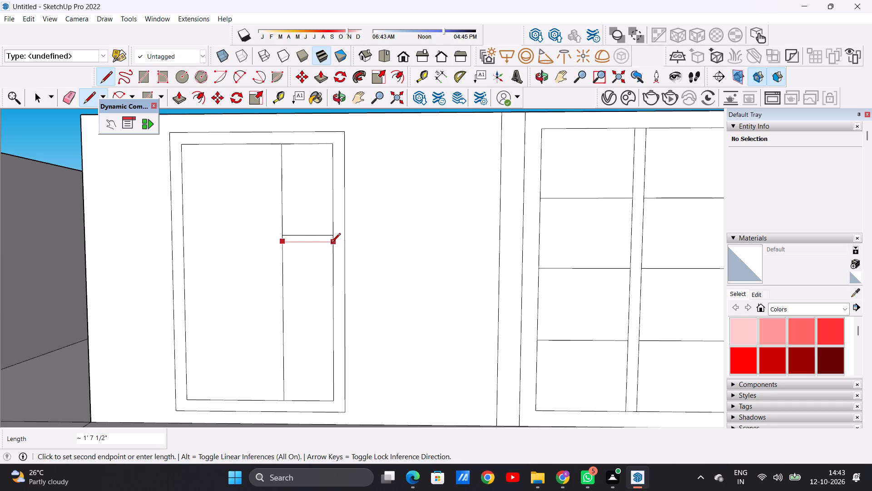
click(331, 243)
key(space)
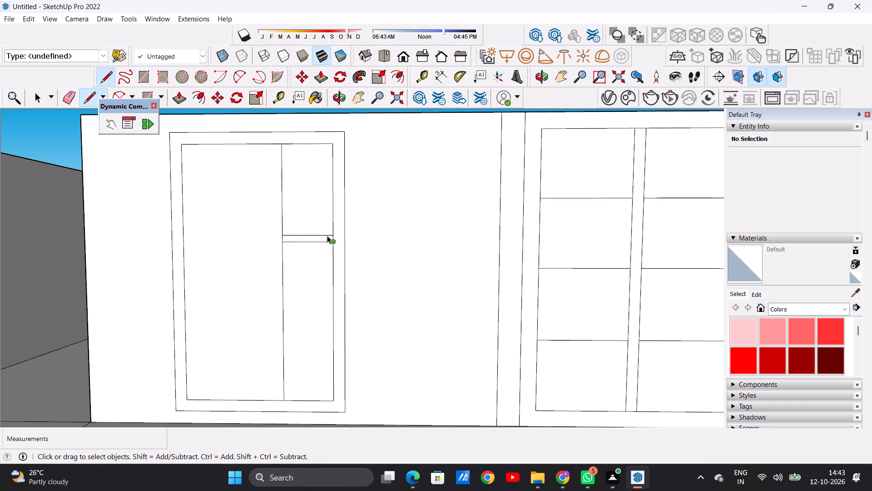
Copy the crossbar in the second window's narrow section about 2' 11 1/8" straight down to make a second crossbar.
double_click(327, 235)
scroll(328, 248, down, 6)
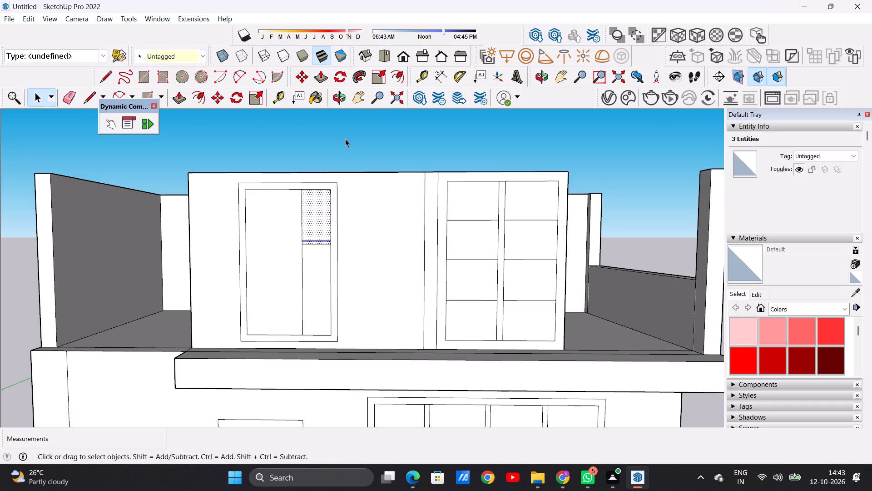
click(345, 139)
scroll(327, 224, up, 10)
double_click(323, 249)
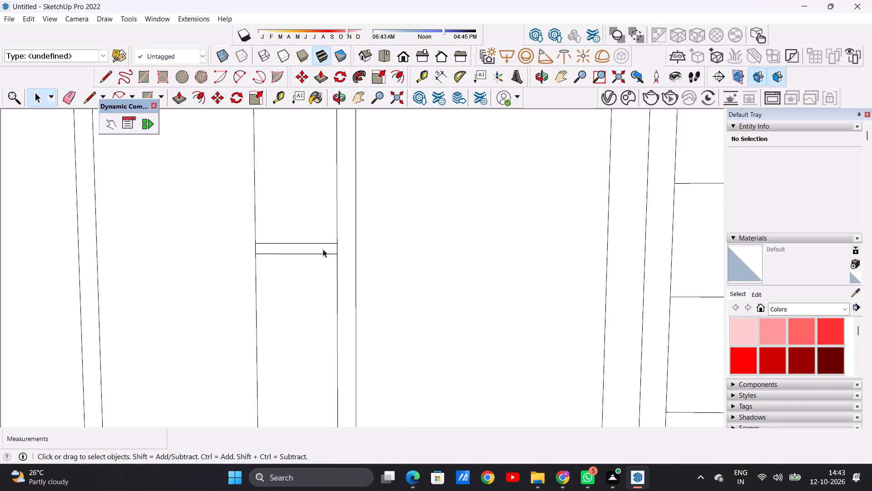
key(m)
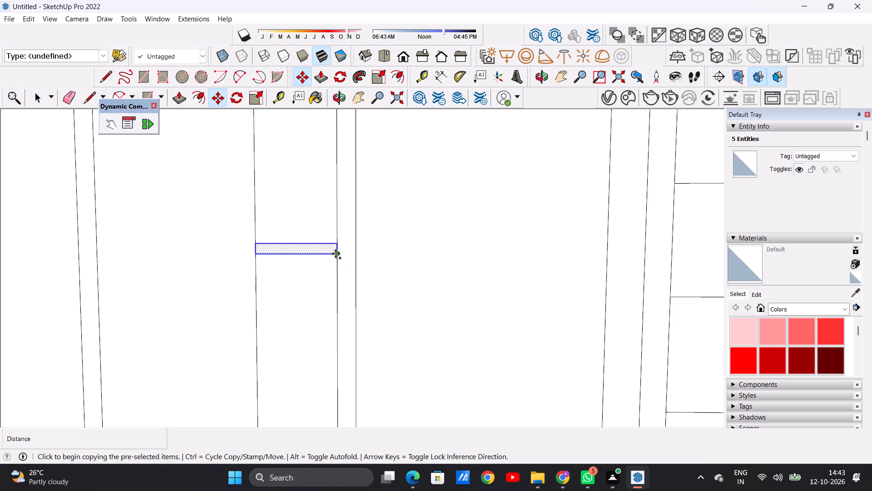
click(336, 254)
scroll(331, 275, down, 11)
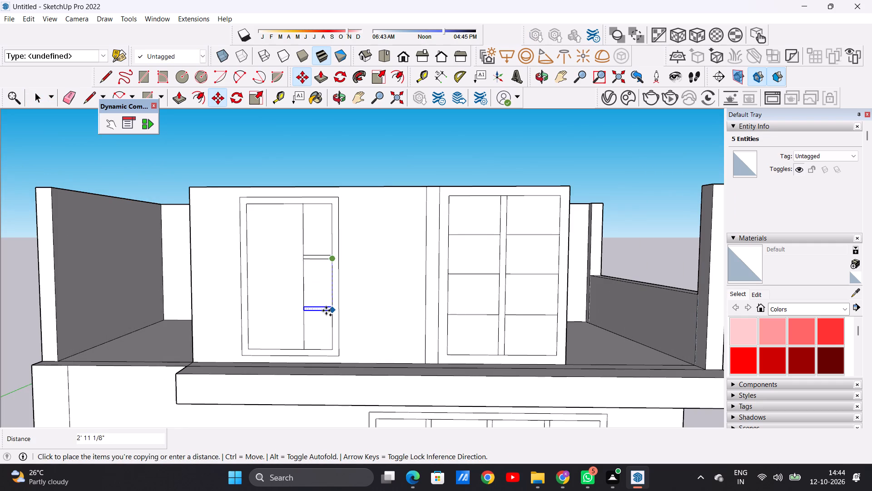
click(326, 310)
key(space)
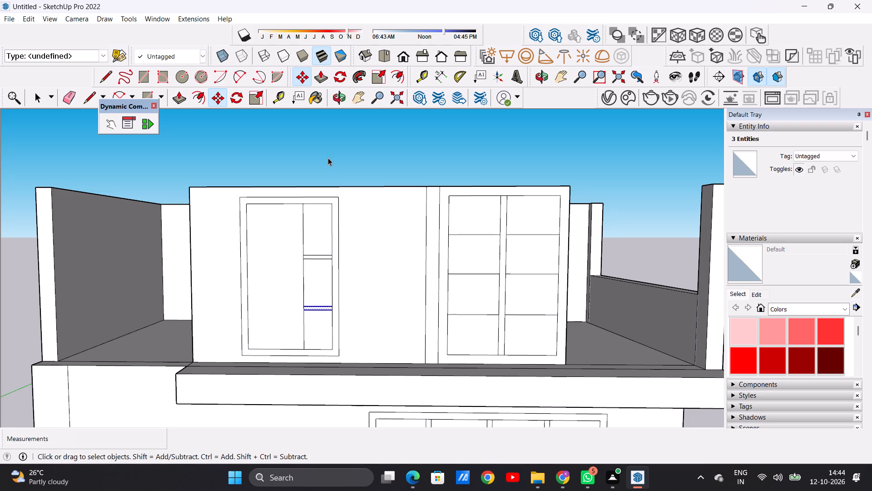
click(328, 158)
Examine the front elevation and the top of the projecting slab from above.
scroll(292, 251, down, 2)
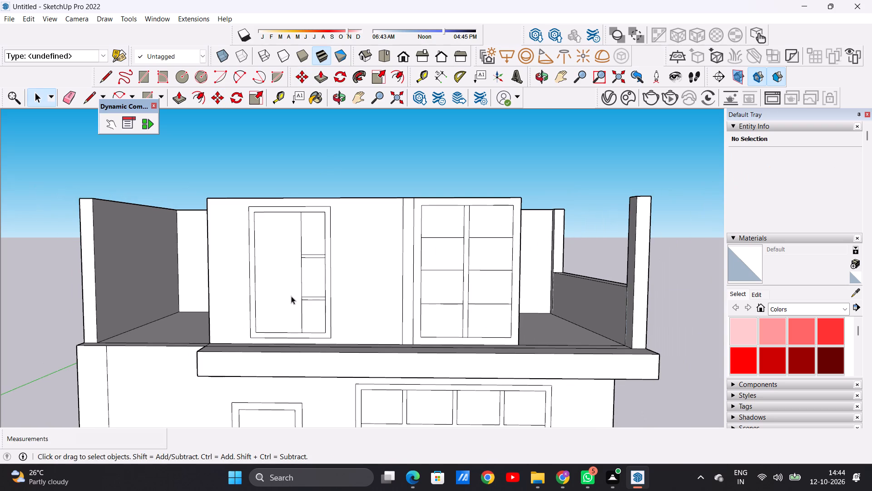
scroll(291, 296, down, 2)
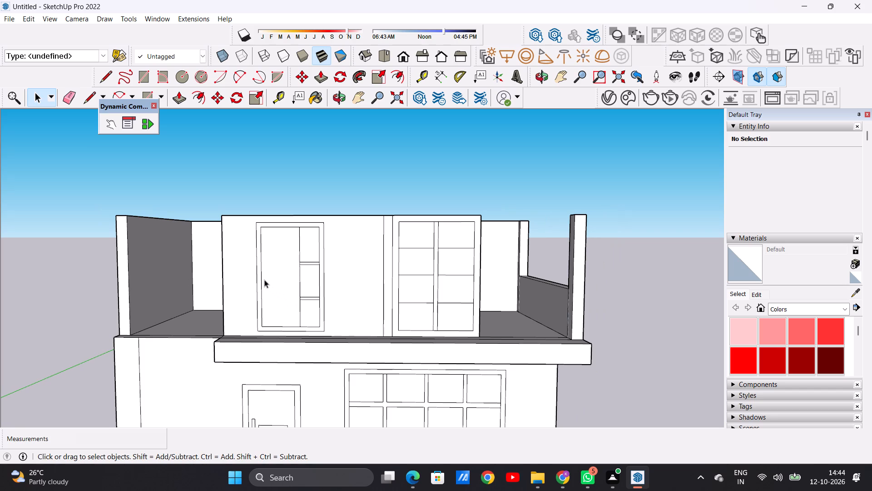
scroll(265, 300, down, 4)
middle_drag(256, 318, 253, 348)
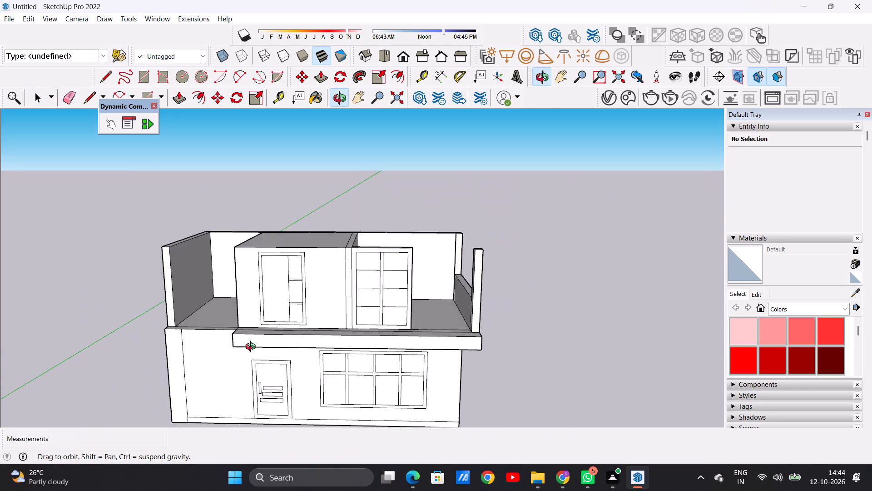
middle_drag(253, 348, 253, 379)
scroll(260, 333, up, 4)
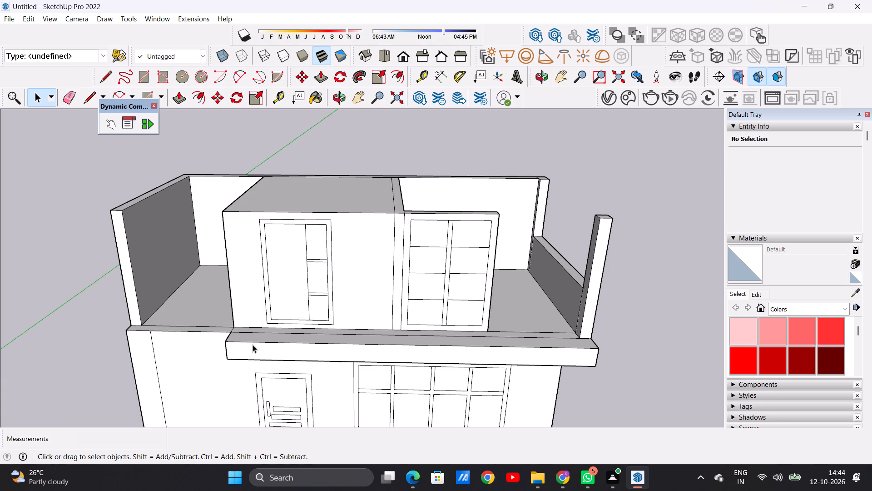
middle_drag(252, 345, 250, 400)
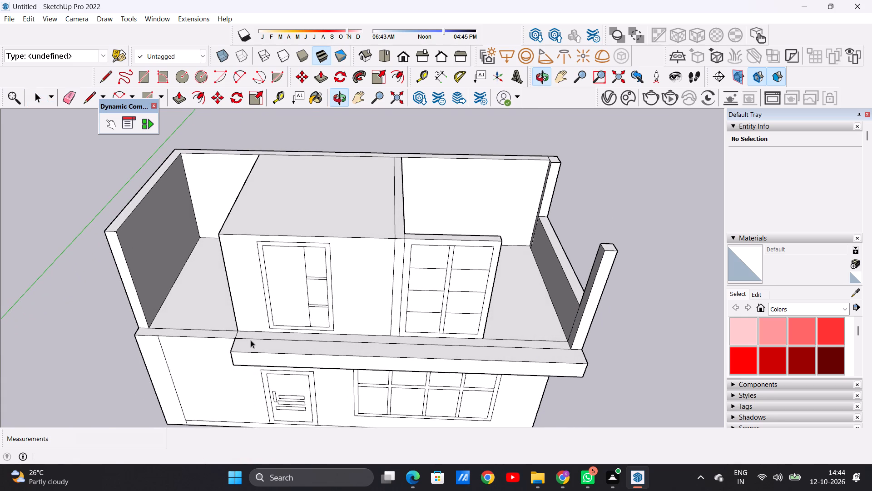
scroll(249, 338, up, 6)
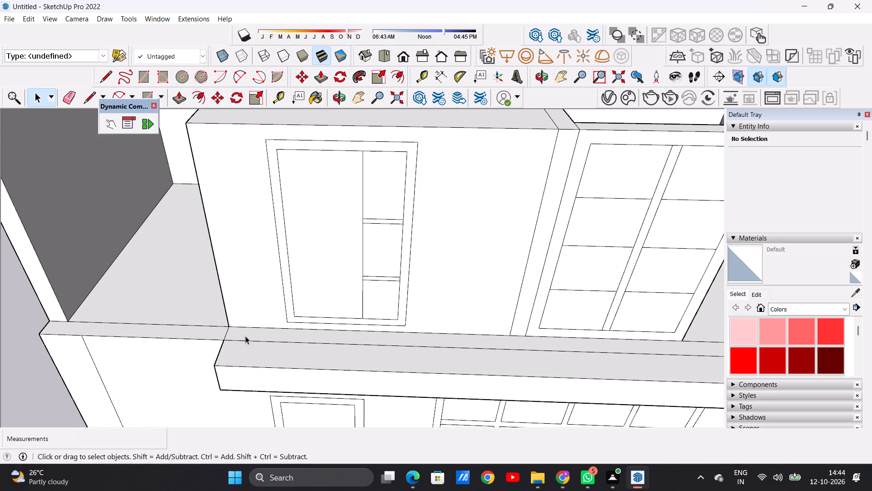
scroll(256, 332, down, 4)
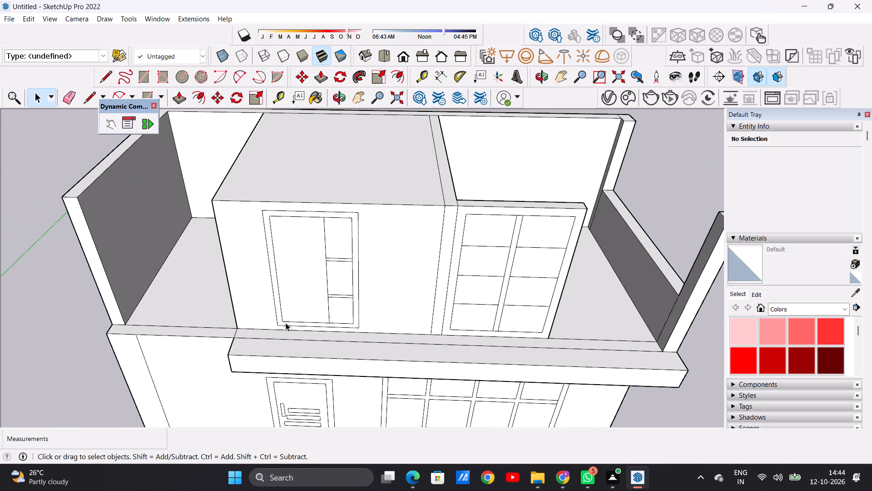
scroll(287, 323, down, 1)
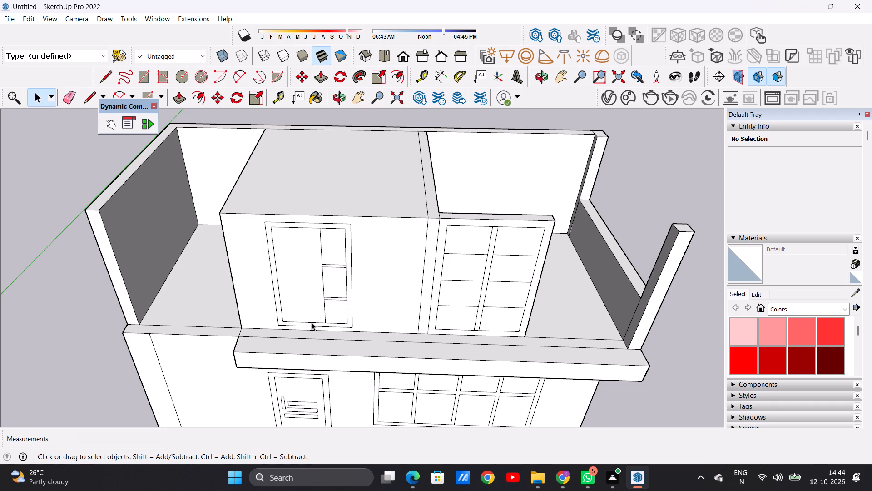
scroll(301, 339, up, 5)
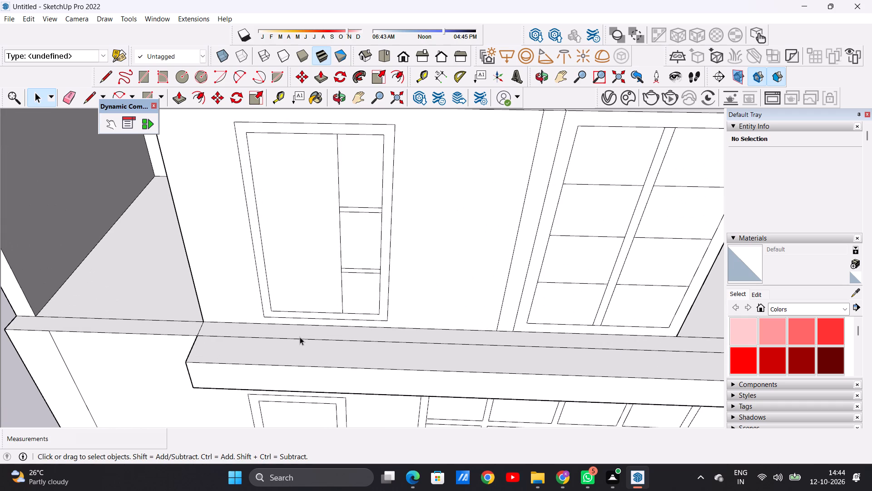
scroll(297, 335, down, 8)
middle_drag(327, 331, 329, 367)
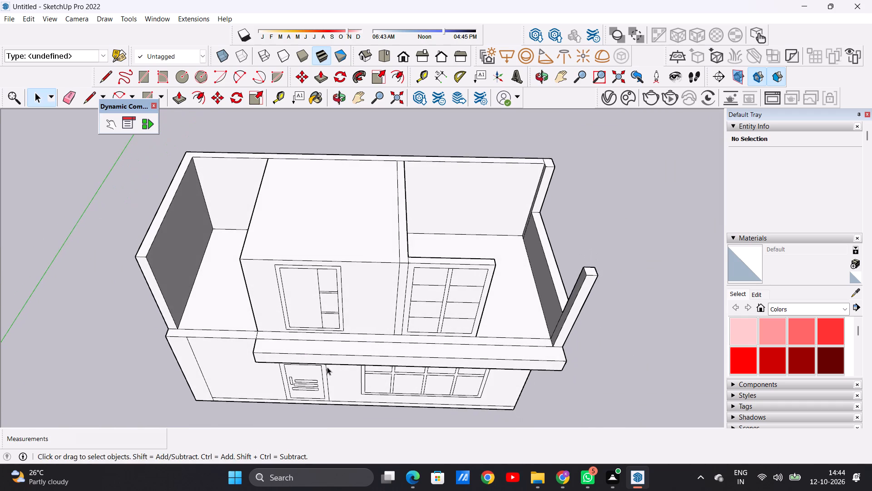
scroll(300, 352, up, 3)
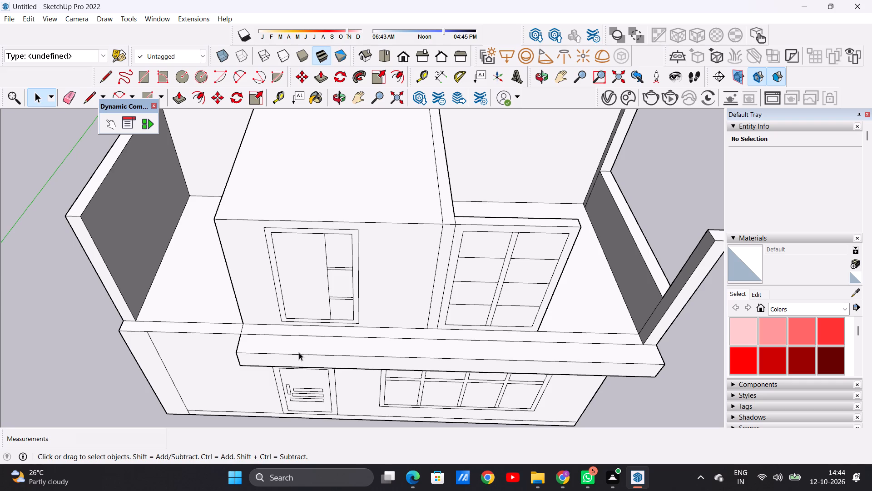
Draw a lengthwise line about 29' 4 5/16" long on the projecting slab's top face, between the midpoints of its end edges.
key(l)
scroll(319, 355, up, 1)
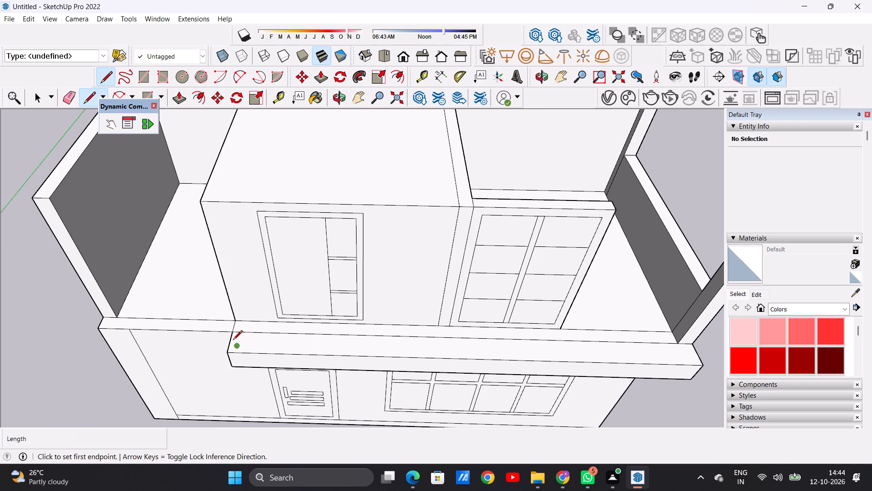
scroll(236, 349, up, 8)
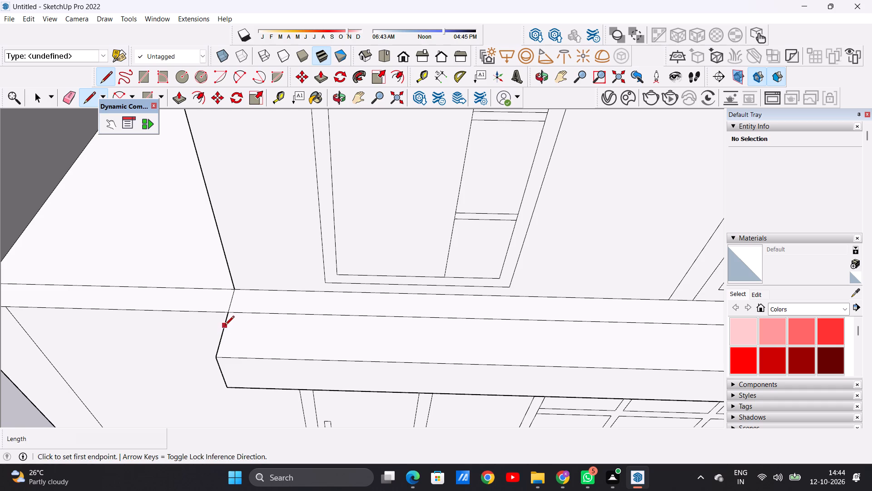
click(224, 328)
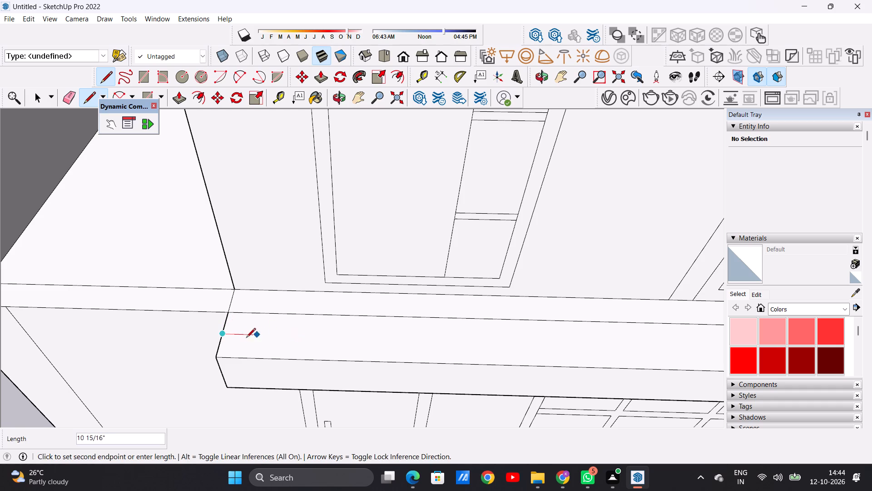
scroll(244, 337, down, 12)
scroll(288, 327, down, 3)
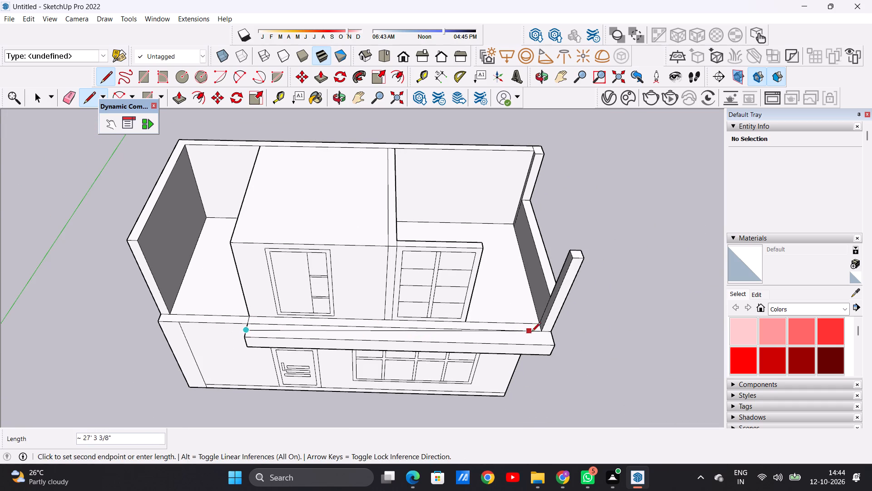
scroll(541, 338, up, 12)
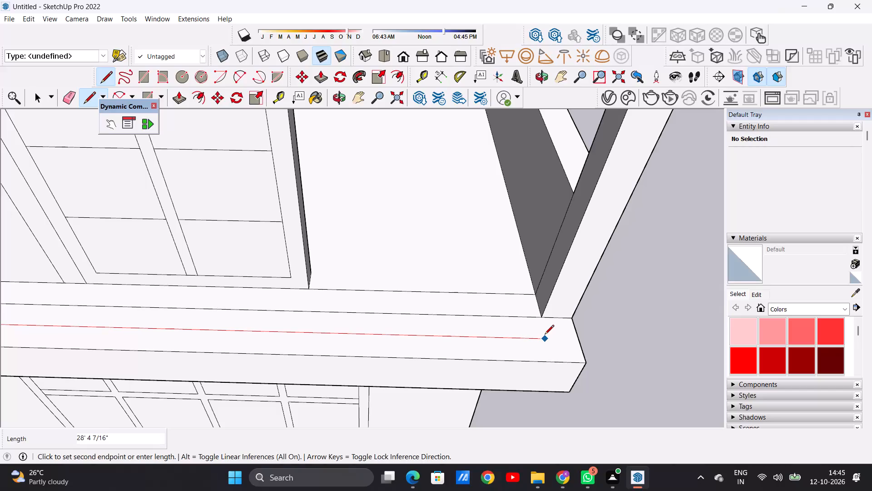
click(579, 338)
key(space)
scroll(410, 329, down, 8)
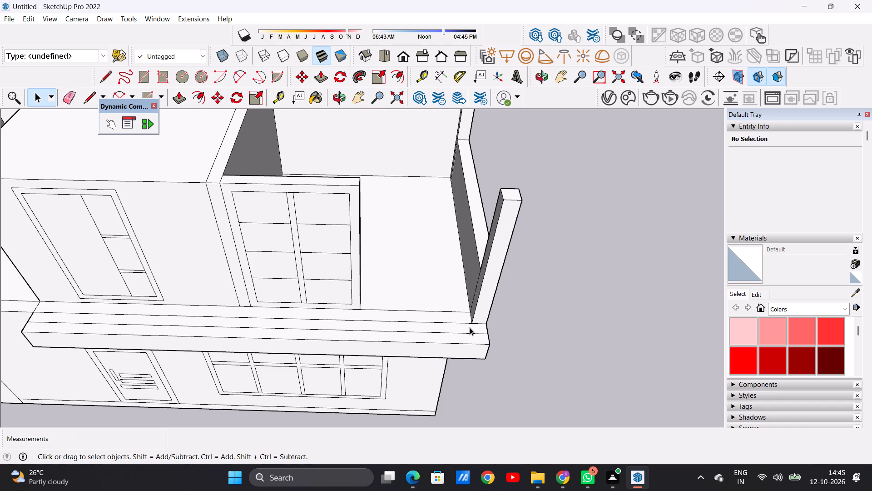
Draw a short crosswise line on the slab's top near its door-side end, from the raised block's base to the lengthwise line.
scroll(452, 327, up, 5)
scroll(496, 332, down, 2)
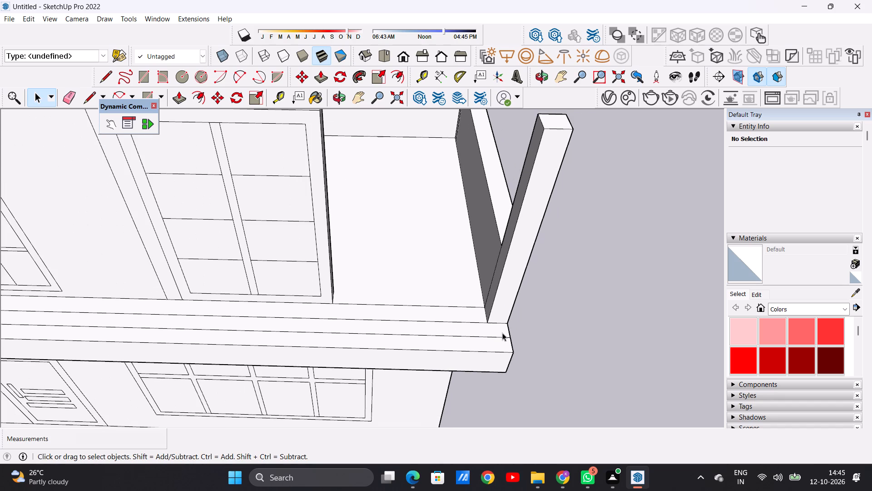
scroll(499, 328, down, 3)
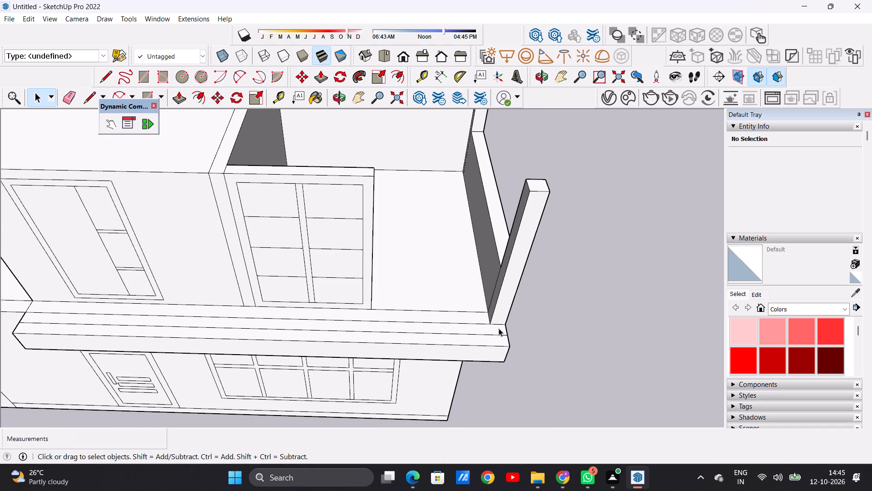
scroll(30, 308, up, 5)
middle_drag(30, 309, 88, 311)
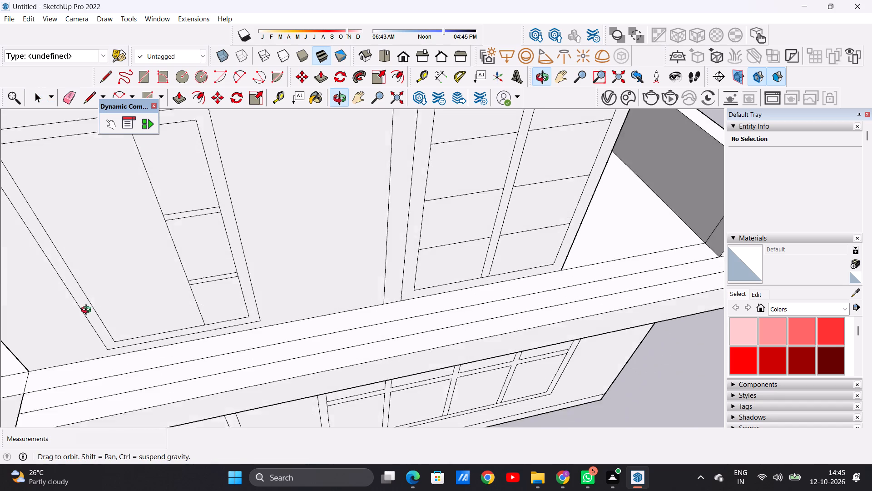
middle_drag(88, 311, 89, 311)
scroll(113, 300, down, 12)
scroll(69, 338, down, 1)
scroll(68, 339, up, 1)
scroll(67, 339, down, 2)
scroll(67, 340, up, 15)
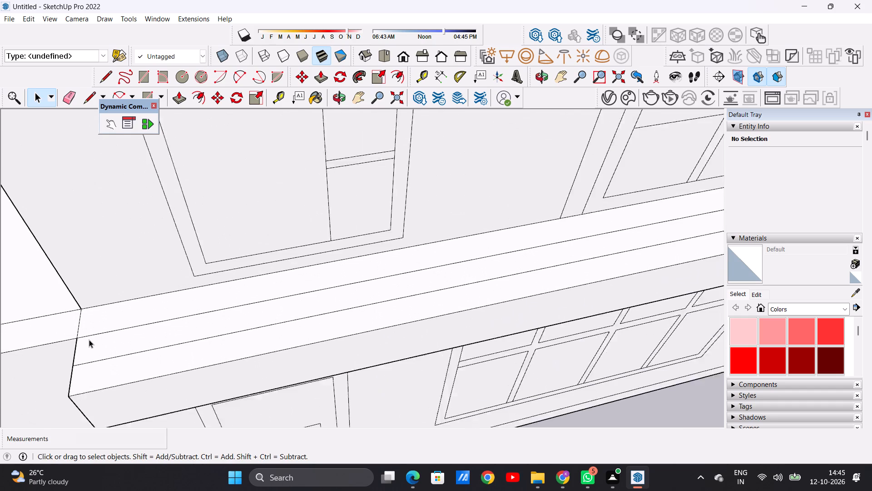
scroll(89, 340, up, 2)
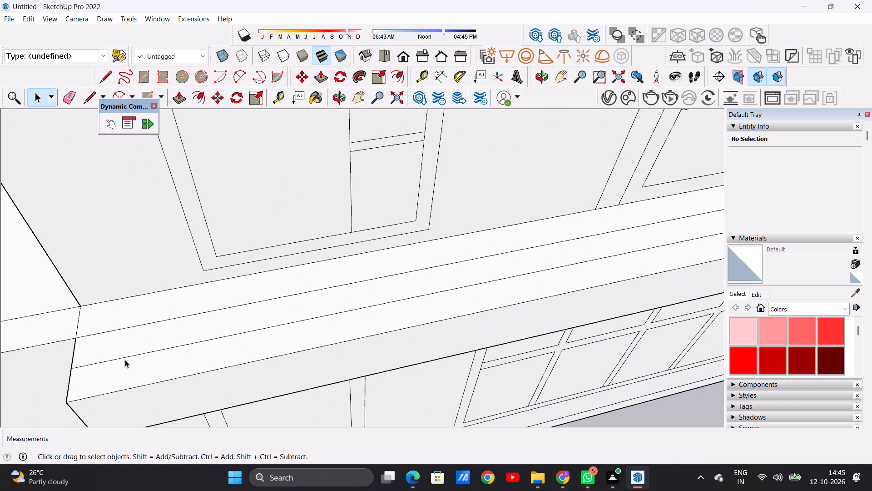
key(l)
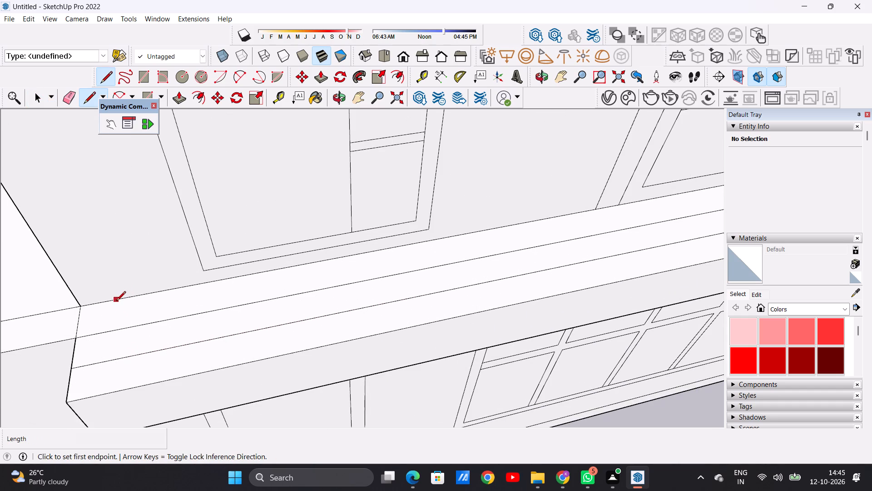
click(109, 301)
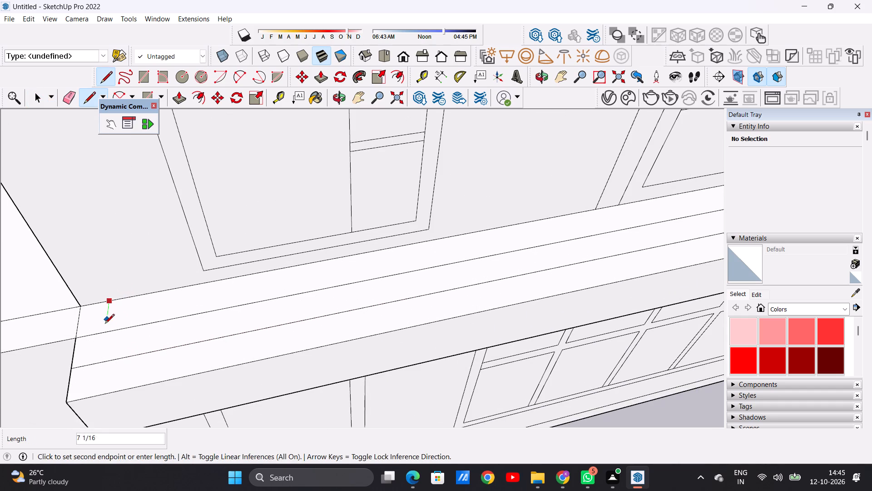
click(104, 360)
key(space)
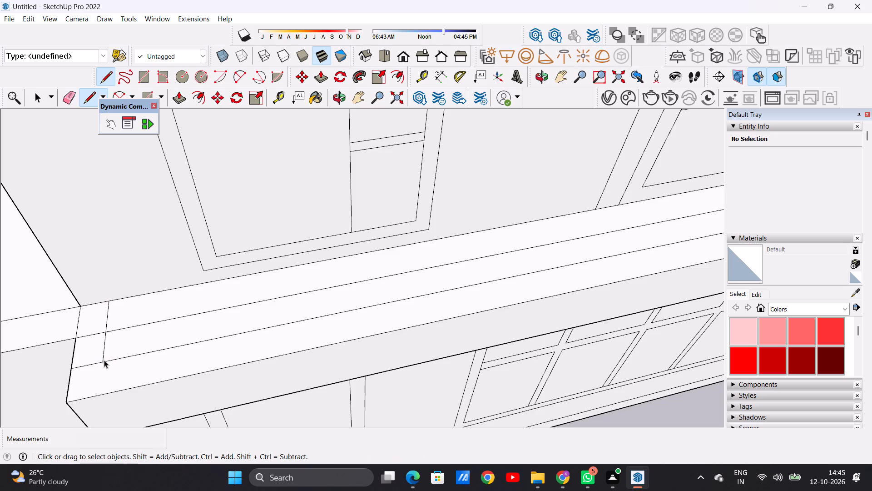
Erase the short piece of the slab's original inner edge between its door-side end and the crosswise line.
text(E)
drag(89, 331, 89, 339)
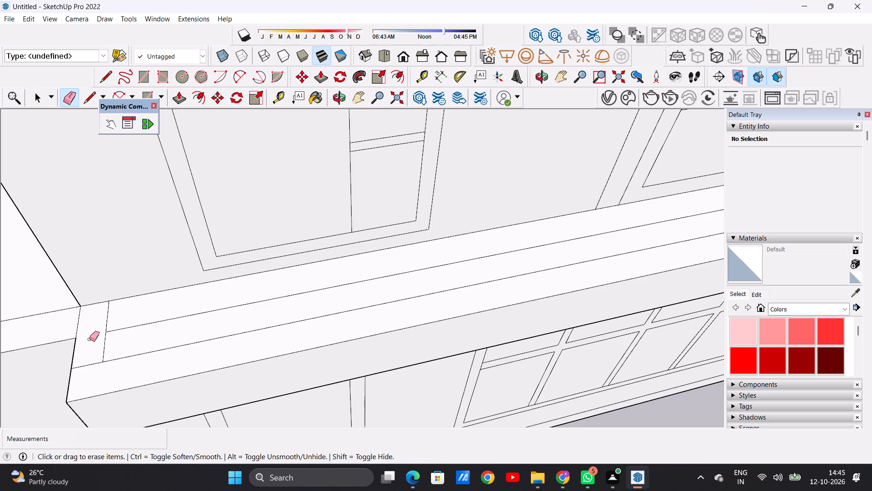
Draw a crosswise line about 9 9/16" long on the slab's top, from the corner post's base to the lengthwise line.
scroll(170, 331, down, 11)
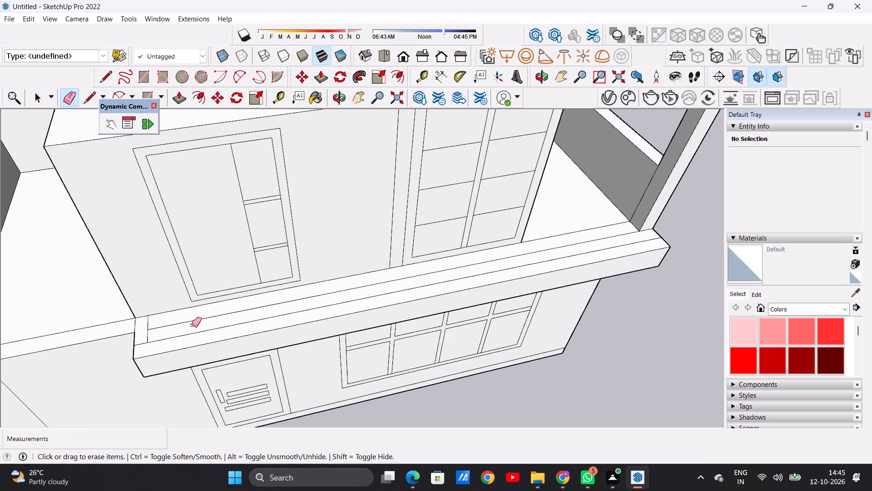
scroll(182, 331, down, 5)
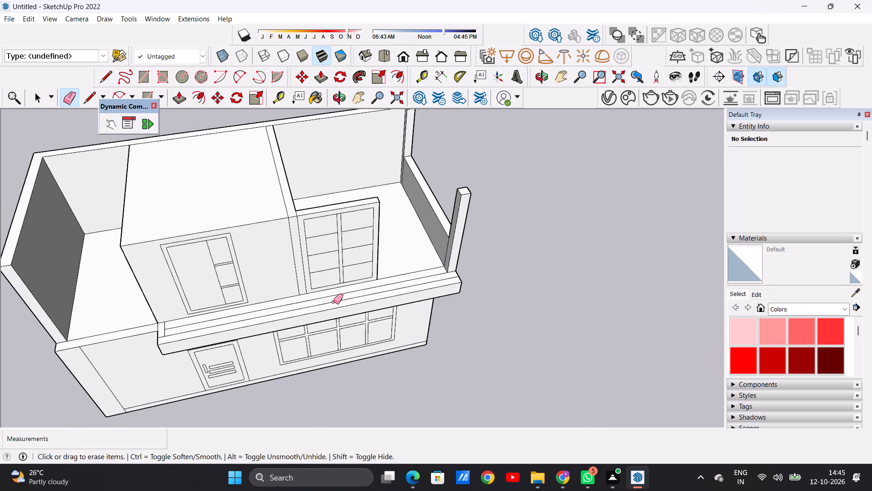
scroll(447, 280, up, 14)
key(space)
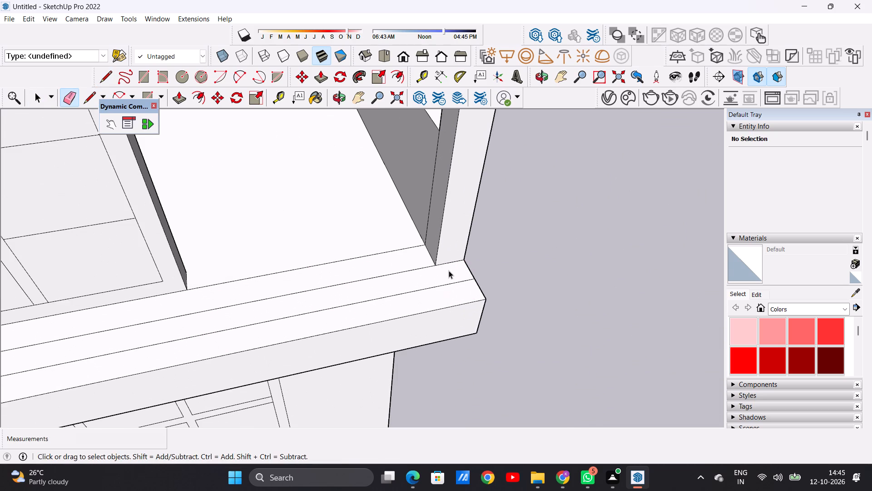
key(l)
click(435, 266)
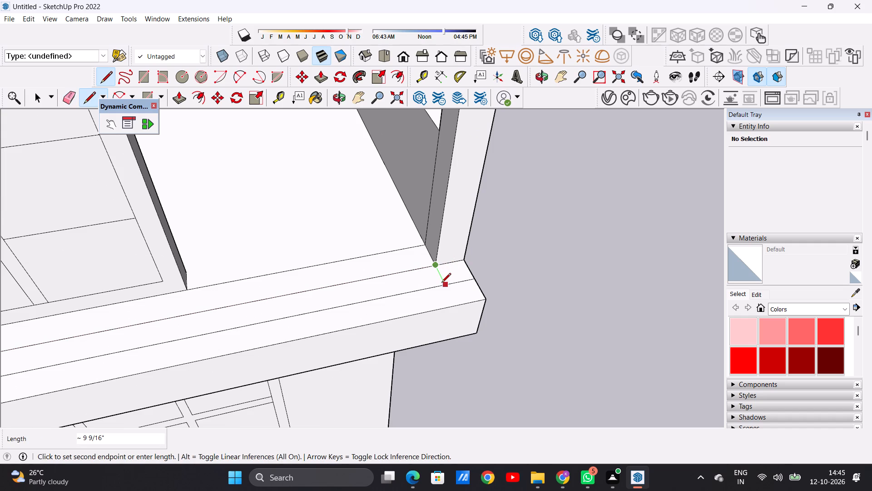
click(441, 283)
key(space)
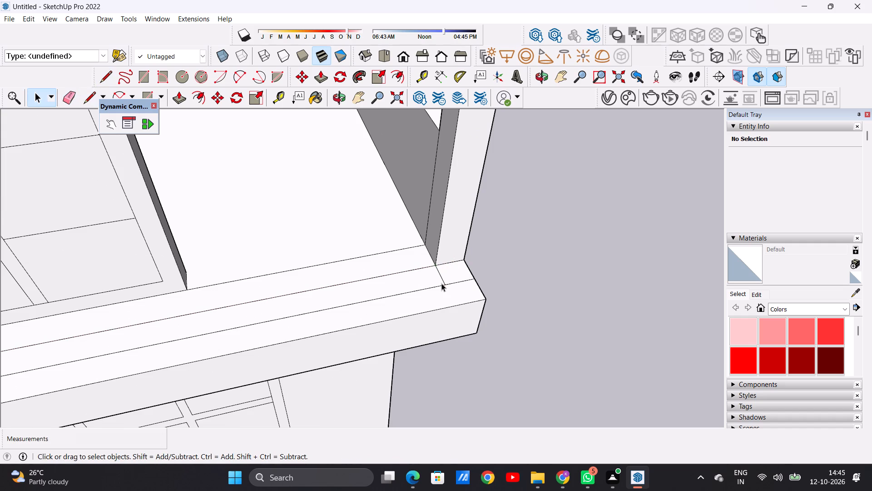
Push/Pull the long strip on the slab's top up about 2' 5 7/8" to form a front parapet.
key(p)
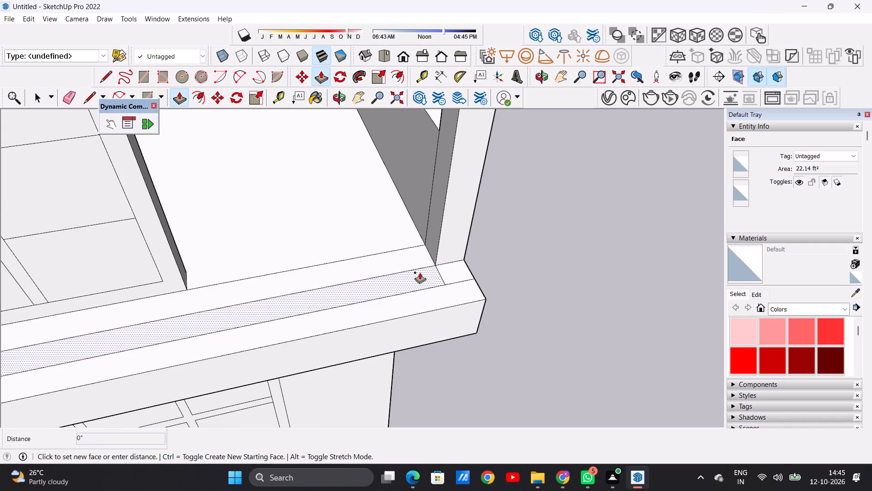
click(420, 272)
scroll(446, 246, down, 10)
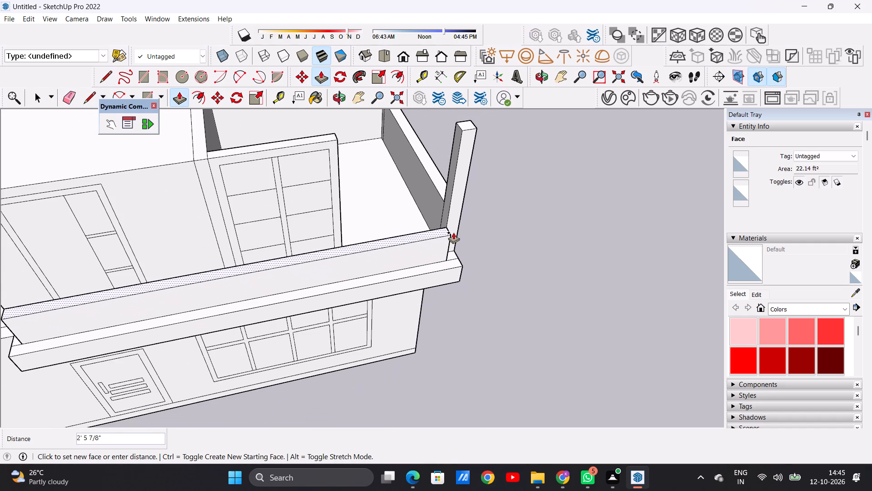
click(453, 232)
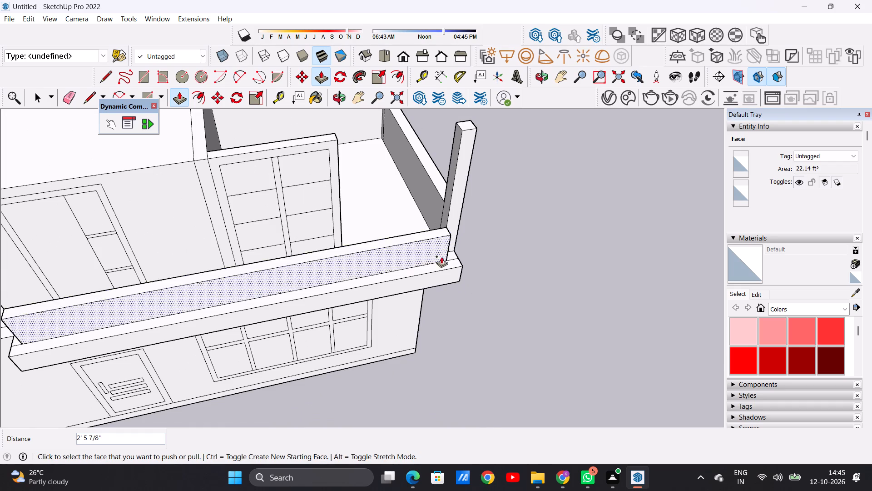
Push/Pull the small face at the slab's door-side end up to the parapet's top, about 2' 5 7/8".
scroll(437, 268, down, 7)
middle_drag(444, 300, 527, 221)
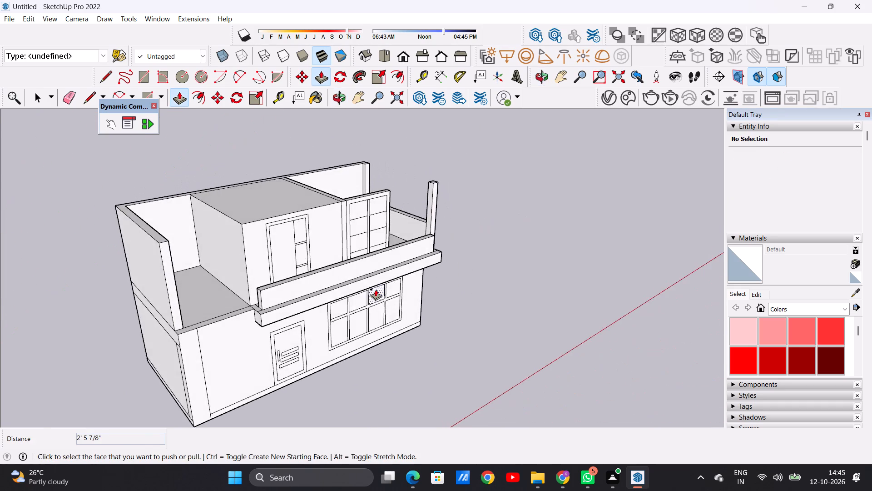
scroll(374, 294, down, 3)
middle_drag(261, 308, 349, 350)
scroll(327, 318, up, 19)
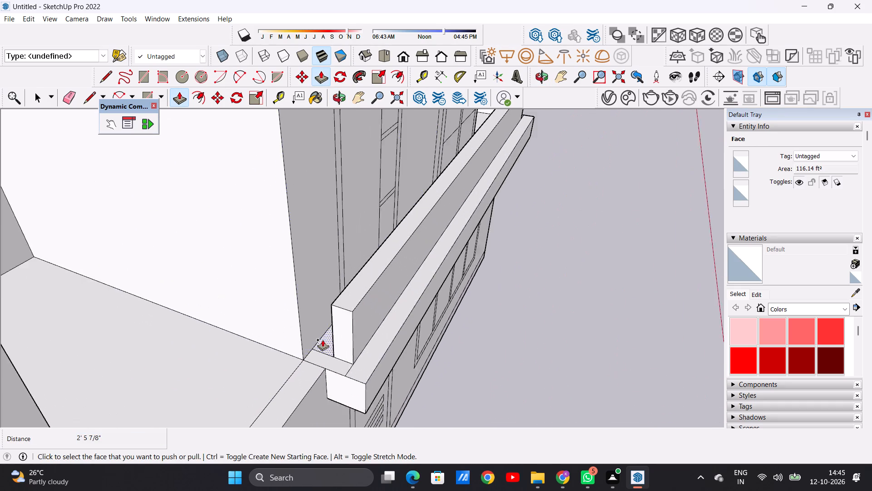
scroll(322, 340, up, 3)
click(348, 389)
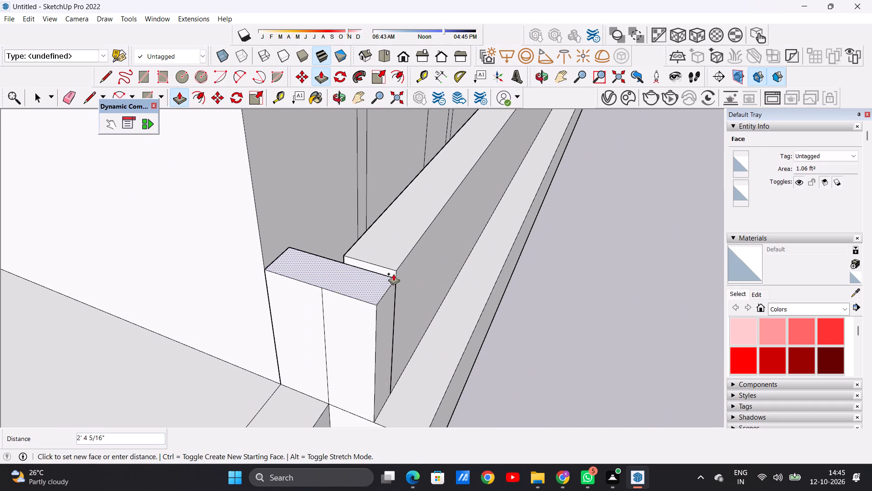
click(395, 270)
Push/Pull the small face beside the corner post up to the parapet's top, about 2' 5 7/8".
scroll(295, 338, down, 17)
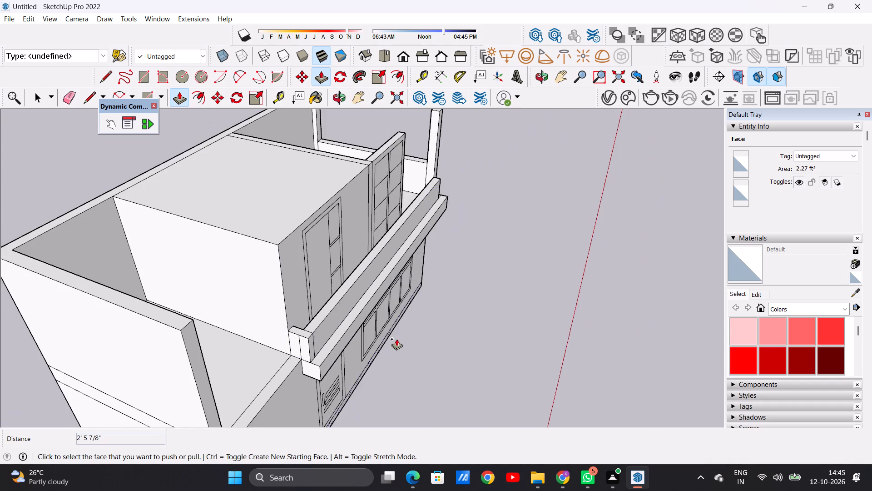
middle_drag(397, 339, 165, 306)
scroll(395, 316, down, 1)
middle_drag(499, 268, 326, 302)
scroll(435, 332, up, 9)
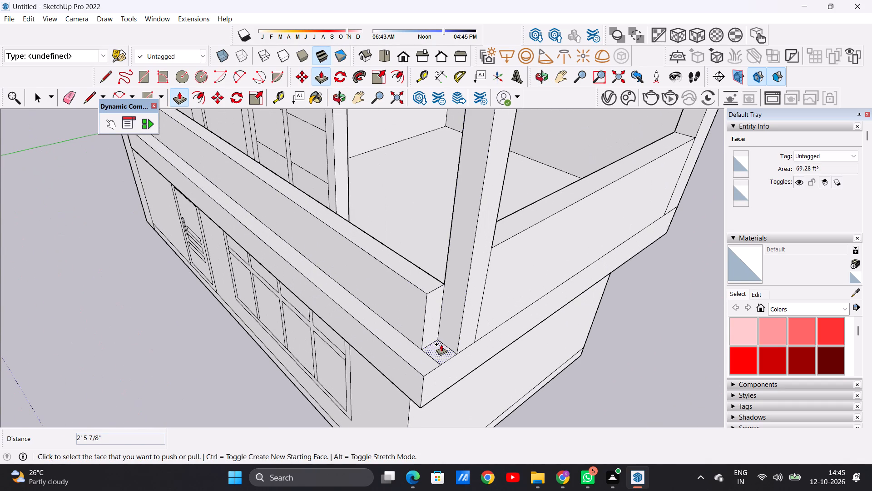
click(441, 348)
click(431, 291)
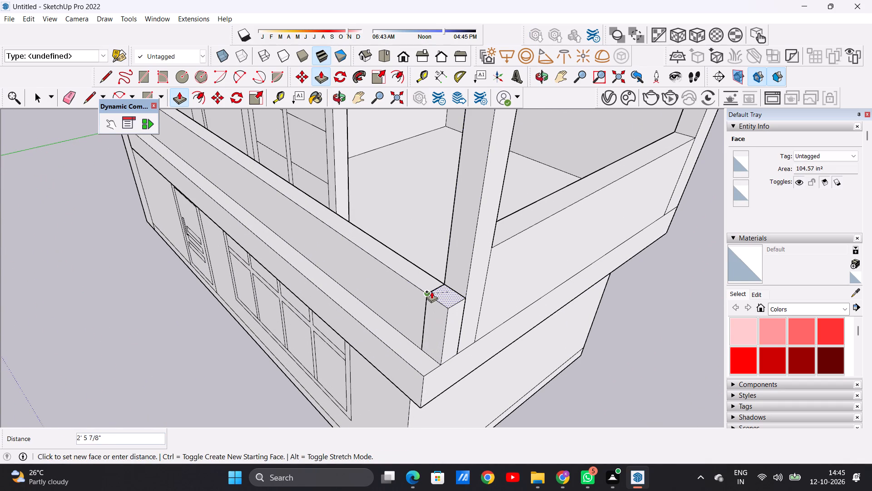
key(space)
Erase the vertical dividing edge on the parapet's door-side end face.
scroll(411, 327, down, 6)
middle_drag(430, 316, 579, 284)
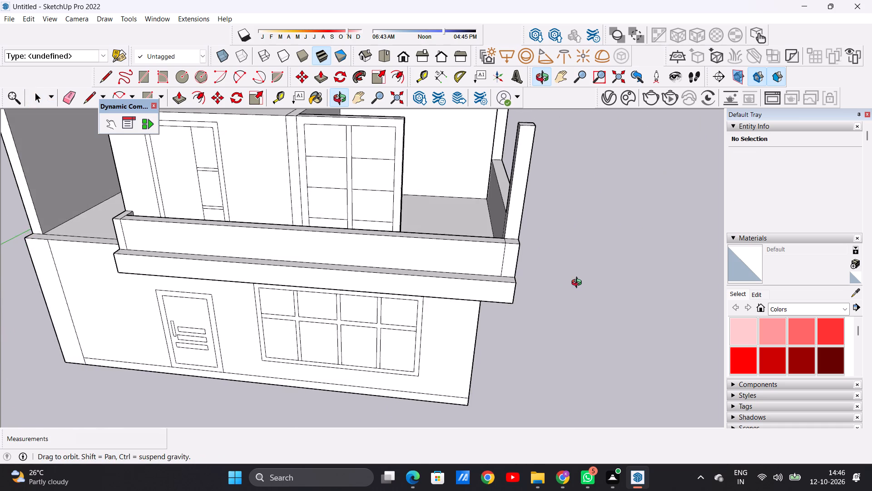
middle_drag(579, 284, 584, 275)
scroll(382, 318, down, 7)
scroll(270, 267, up, 1)
scroll(250, 271, down, 1)
scroll(242, 274, up, 6)
middle_drag(270, 284, 277, 280)
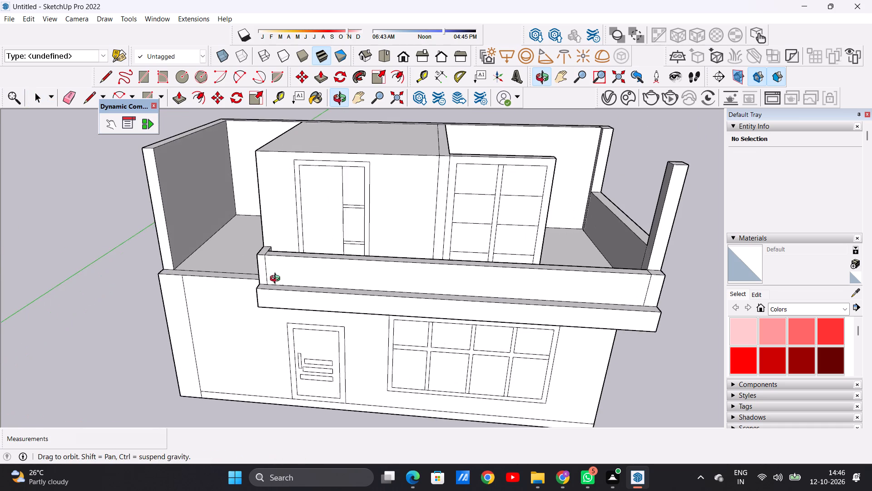
middle_drag(277, 280, 484, 244)
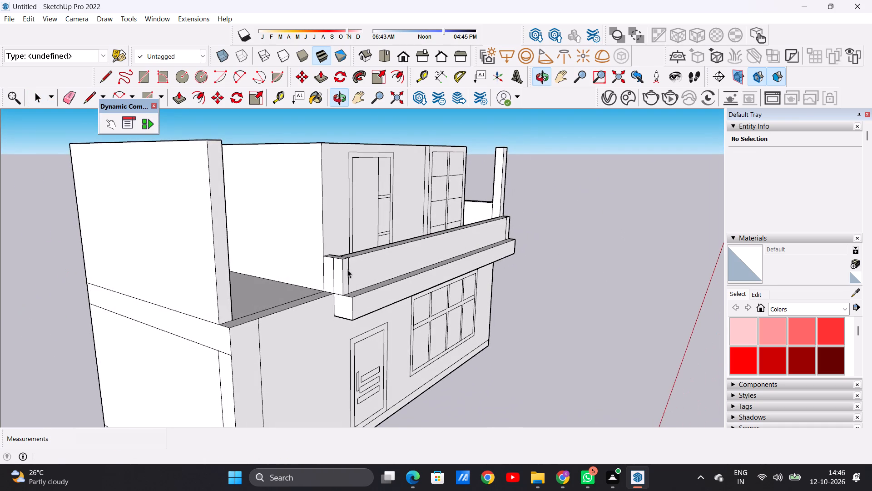
scroll(347, 270, up, 2)
scroll(347, 270, down, 1)
scroll(344, 270, up, 10)
key(e)
scroll(332, 281, up, 1)
scroll(332, 281, down, 1)
scroll(332, 281, up, 2)
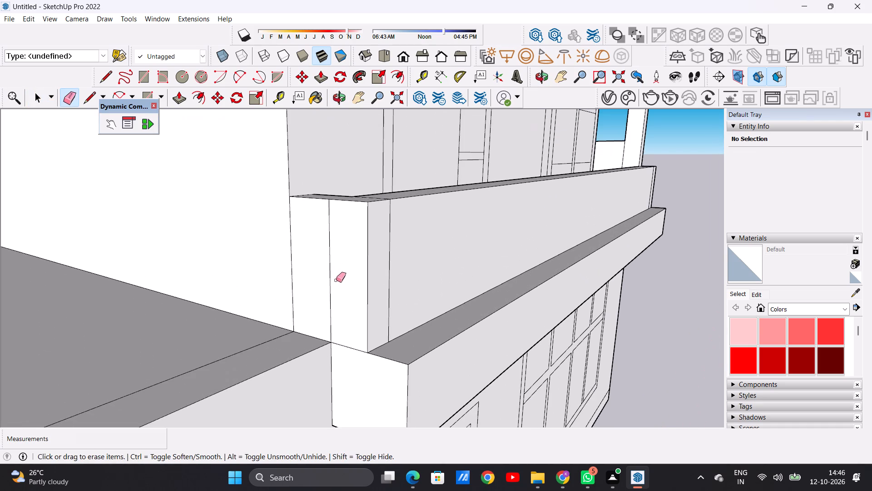
drag(337, 278, 321, 274)
key(space)
Push/Pull the parapet's long inner face outward by about 4 5/8" to thin the wall.
scroll(356, 303, down, 15)
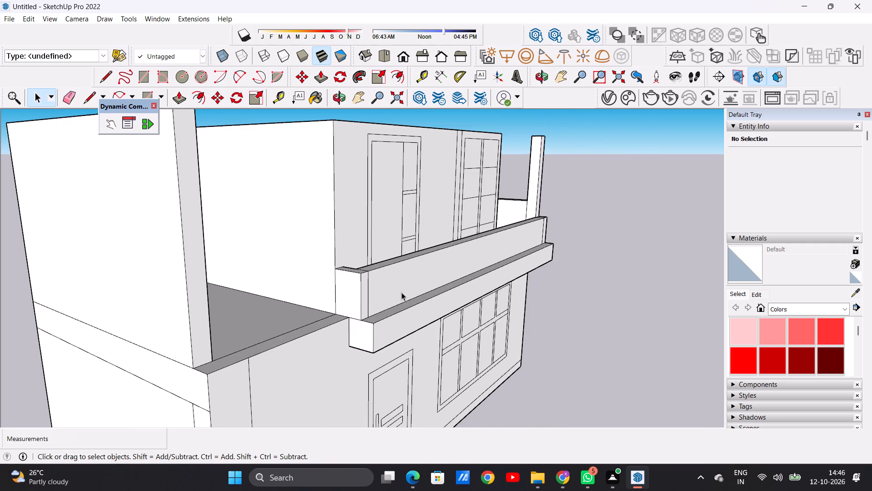
middle_drag(402, 293, 245, 304)
scroll(245, 308, down, 7)
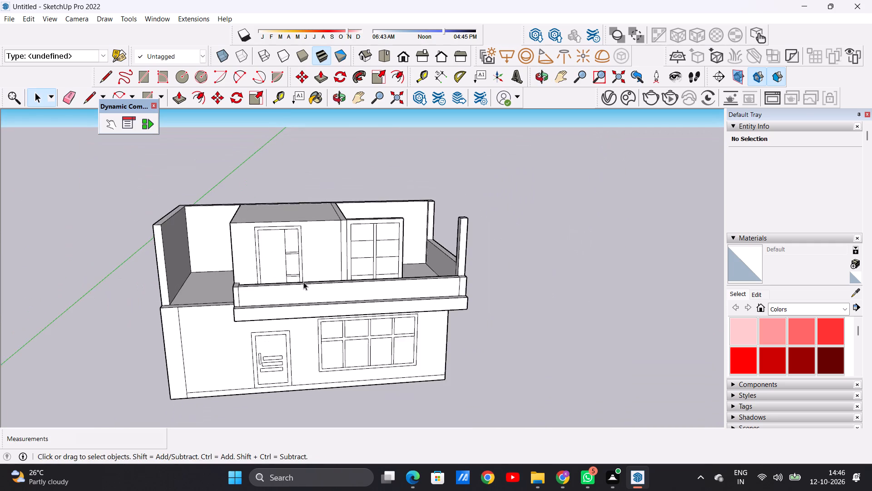
middle_drag(303, 282, 243, 381)
scroll(281, 277, up, 1)
scroll(281, 275, down, 2)
scroll(282, 274, up, 4)
middle_drag(305, 285, 192, 357)
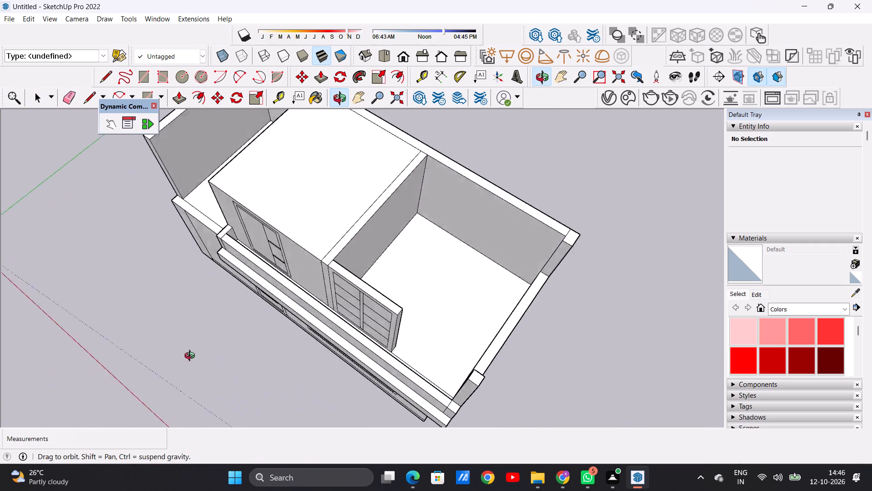
middle_drag(192, 357, 141, 361)
scroll(336, 325, up, 7)
middle_drag(344, 325, 339, 322)
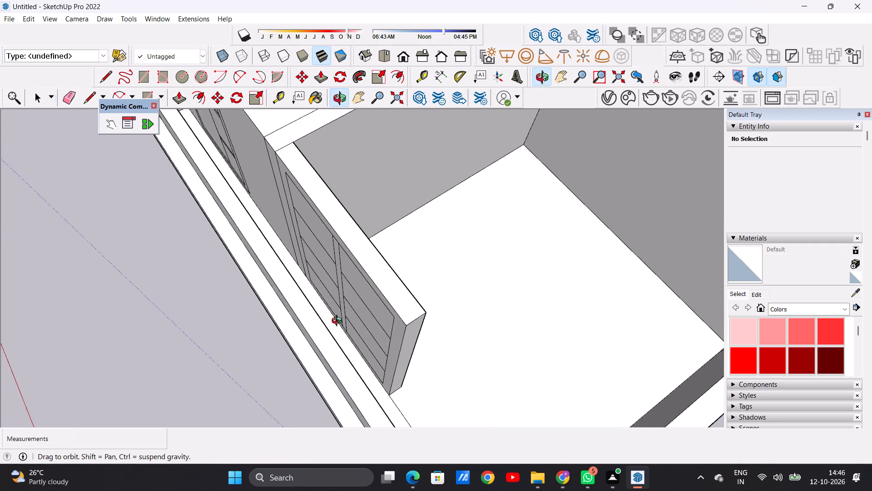
middle_drag(339, 322, 249, 275)
middle_drag(317, 332, 212, 274)
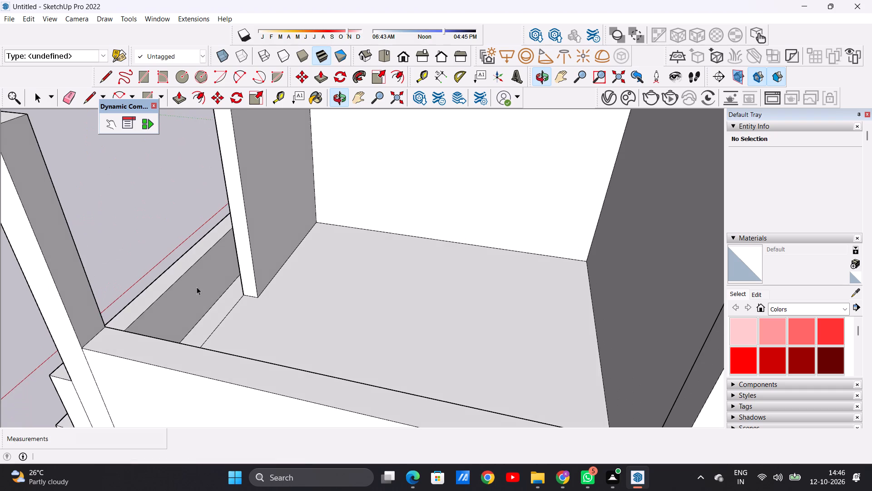
scroll(167, 298, up, 2)
middle_drag(170, 306, 197, 328)
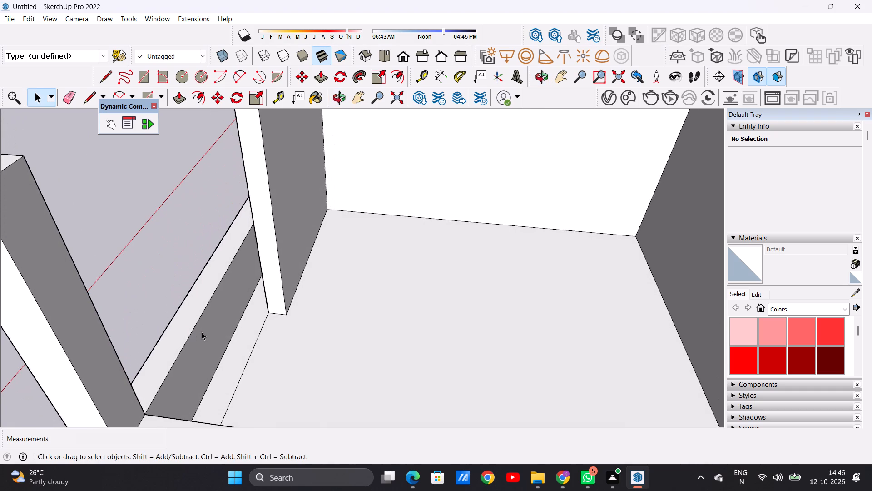
key(p)
scroll(202, 332, up, 2)
scroll(202, 332, down, 1)
scroll(202, 333, up, 1)
scroll(202, 333, down, 1)
scroll(203, 334, up, 1)
click(192, 339)
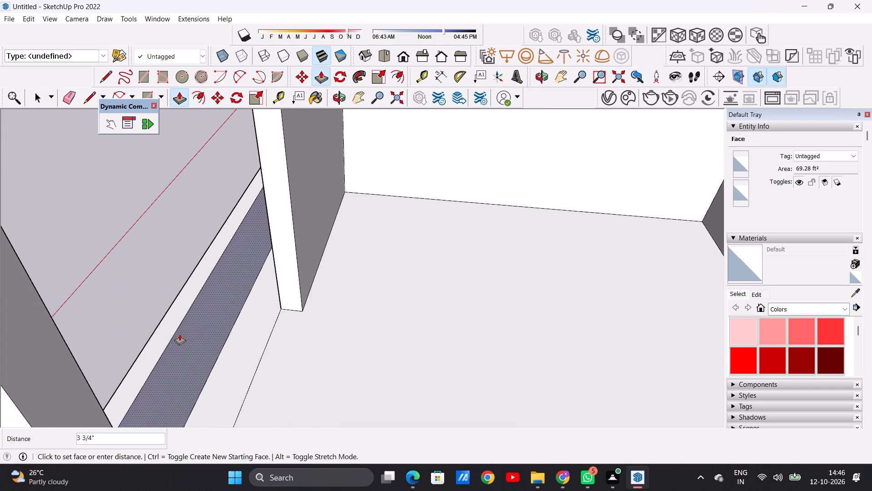
click(178, 331)
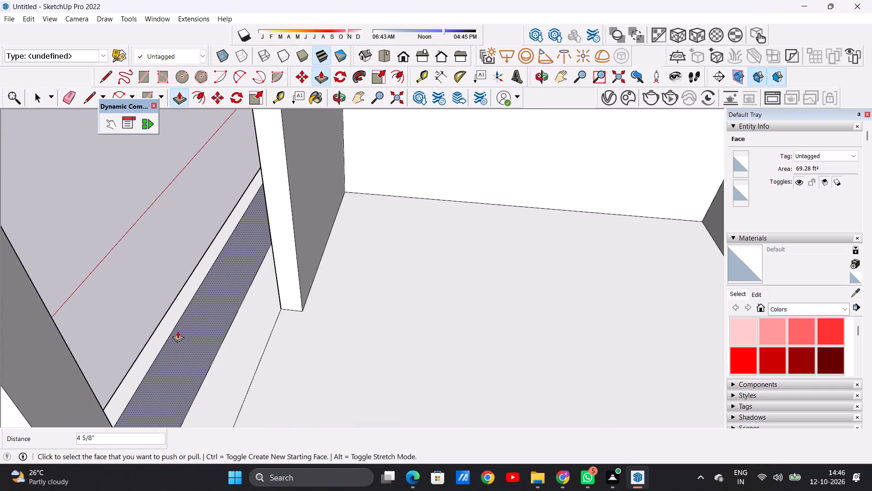
key(space)
Examine the thinned parapet from above, its door-side end and the front elevation.
scroll(215, 332, down, 14)
middle_drag(168, 326, 338, 322)
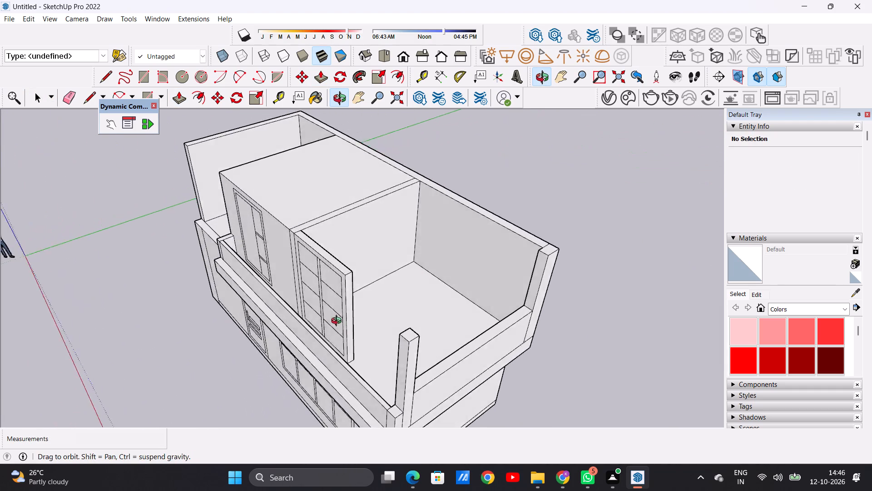
middle_drag(338, 322, 388, 325)
scroll(222, 267, up, 7)
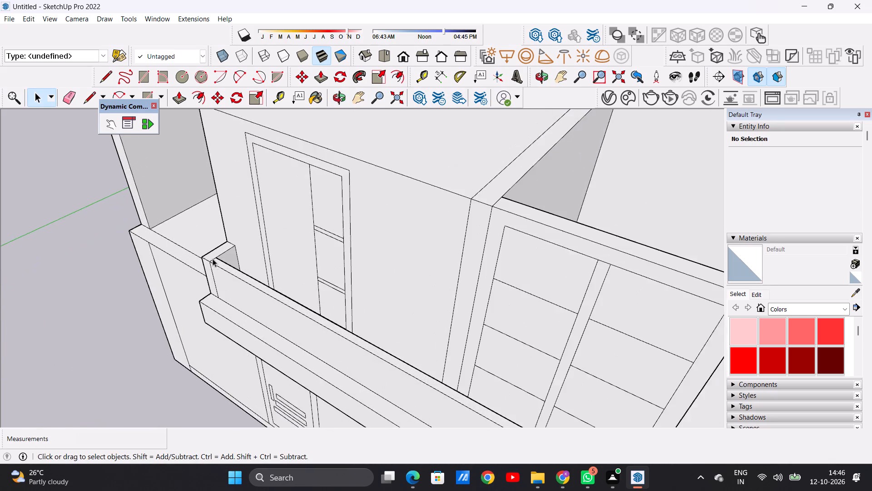
scroll(213, 259, up, 2)
scroll(212, 259, down, 1)
scroll(212, 259, up, 4)
middle_drag(223, 261, 302, 308)
scroll(302, 304, up, 1)
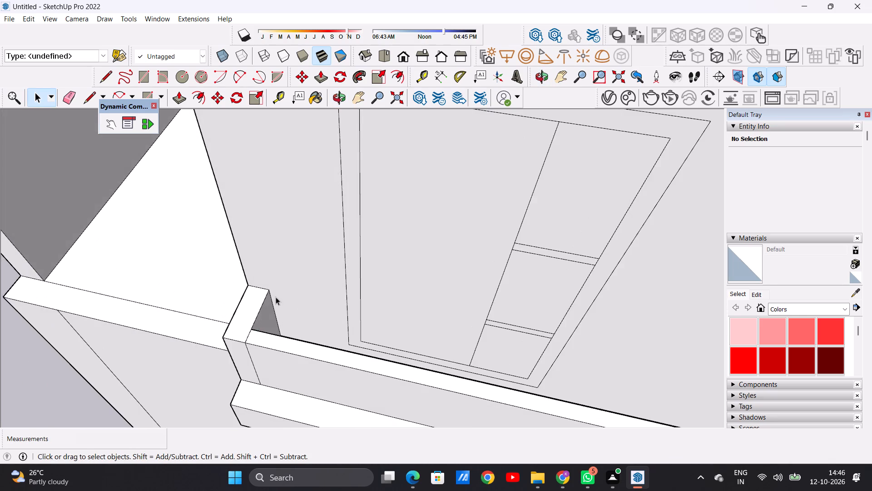
scroll(272, 300, down, 13)
scroll(268, 294, up, 1)
scroll(268, 294, down, 1)
scroll(268, 294, up, 1)
scroll(269, 294, down, 2)
middle_drag(353, 347, 421, 253)
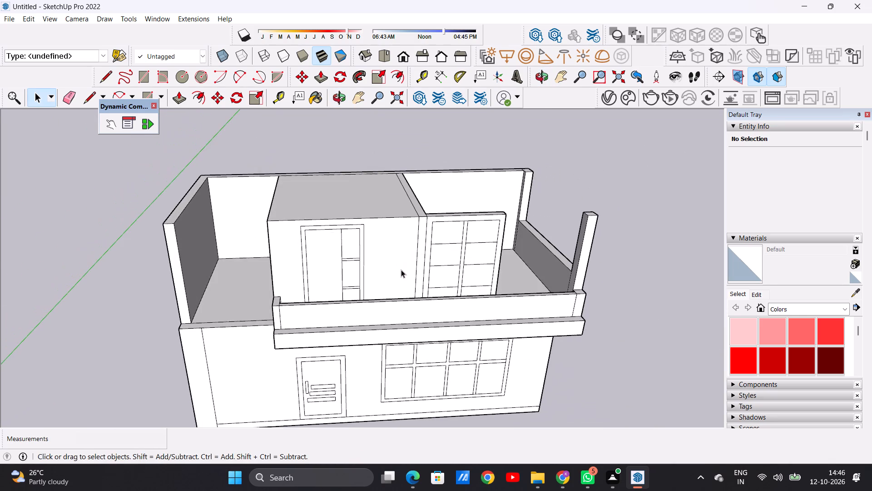
scroll(365, 295, down, 4)
scroll(524, 301, up, 6)
middle_drag(491, 308, 501, 278)
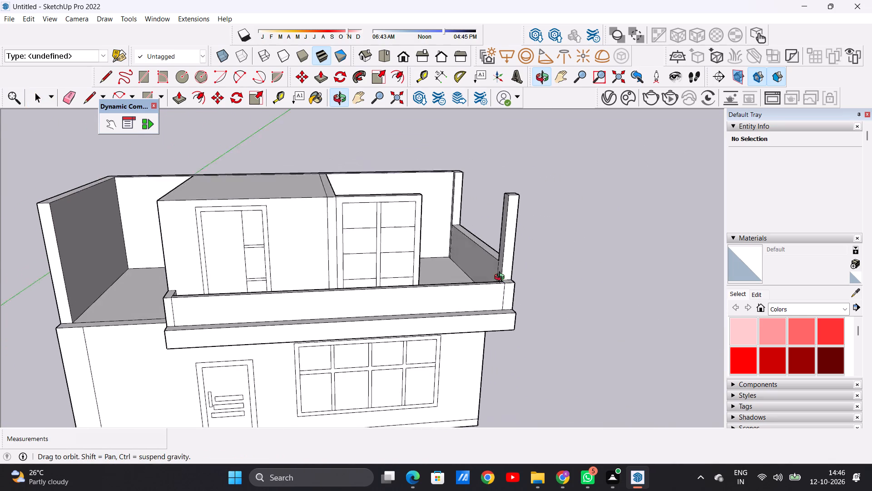
middle_drag(501, 278, 473, 271)
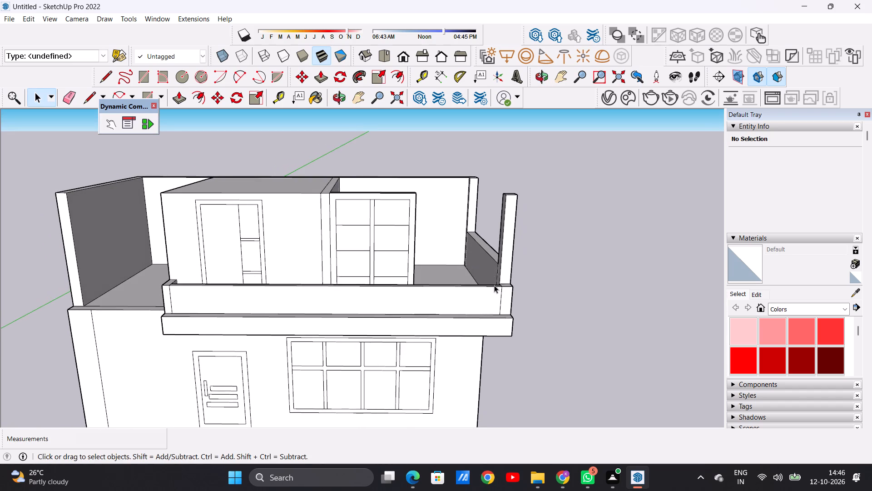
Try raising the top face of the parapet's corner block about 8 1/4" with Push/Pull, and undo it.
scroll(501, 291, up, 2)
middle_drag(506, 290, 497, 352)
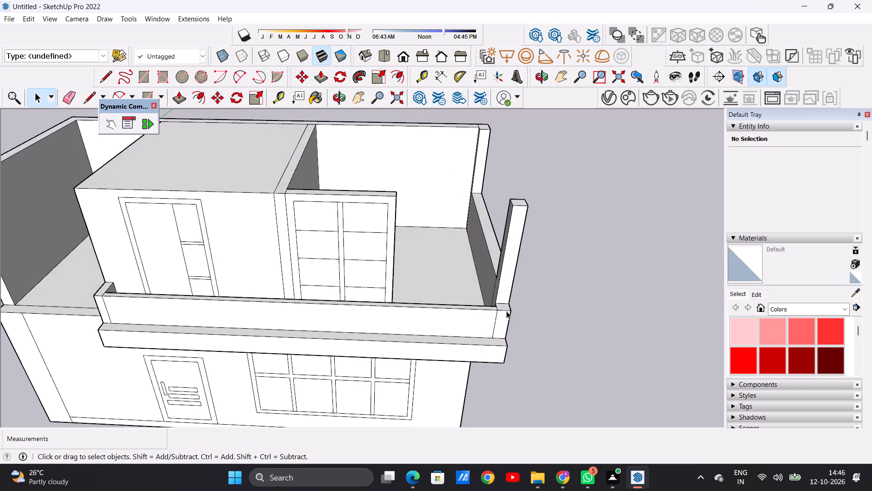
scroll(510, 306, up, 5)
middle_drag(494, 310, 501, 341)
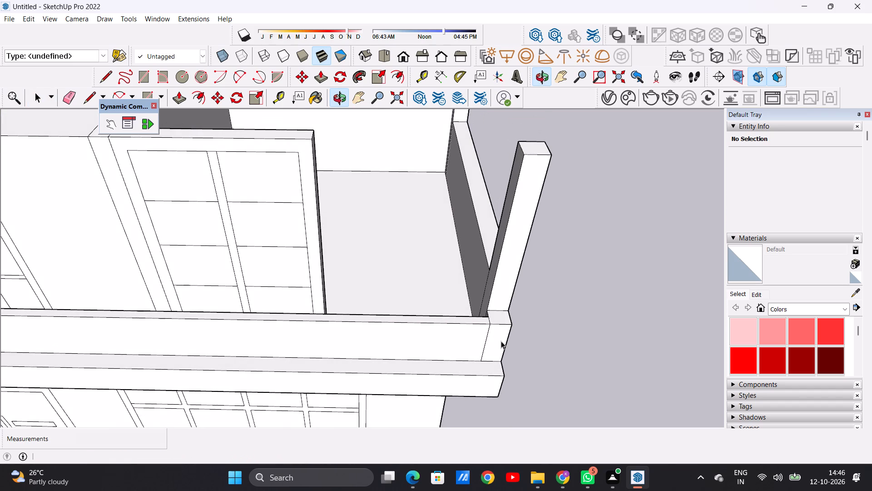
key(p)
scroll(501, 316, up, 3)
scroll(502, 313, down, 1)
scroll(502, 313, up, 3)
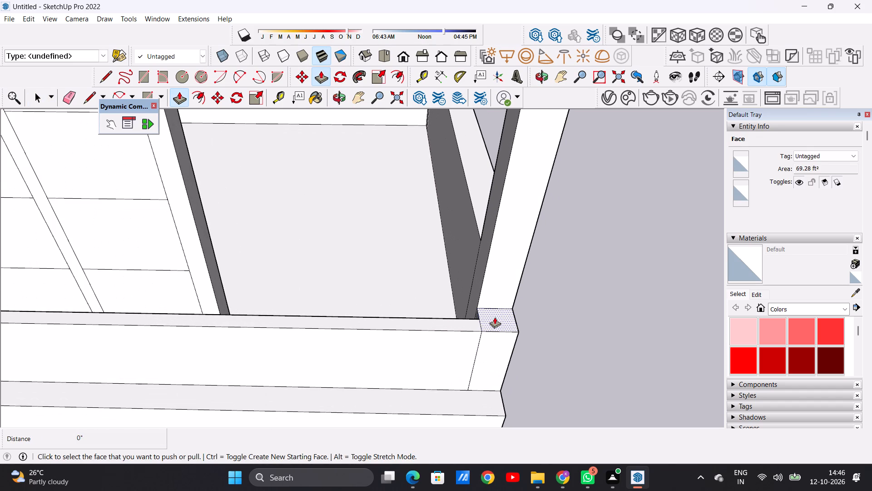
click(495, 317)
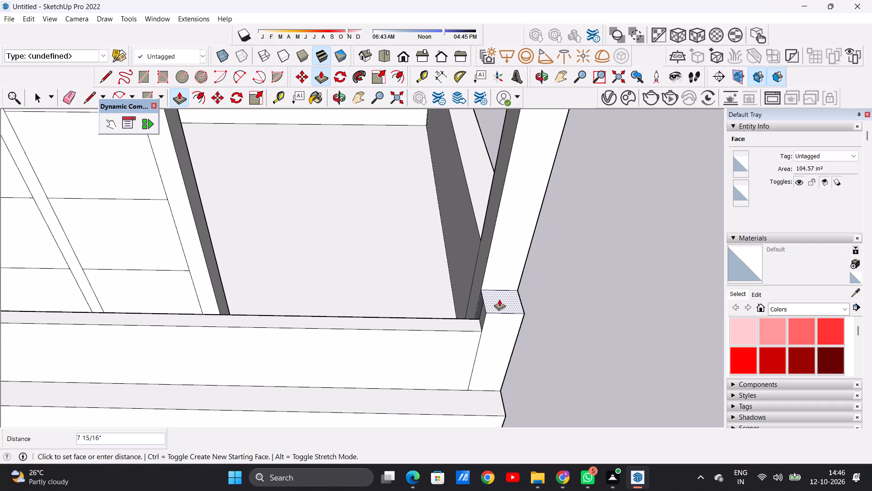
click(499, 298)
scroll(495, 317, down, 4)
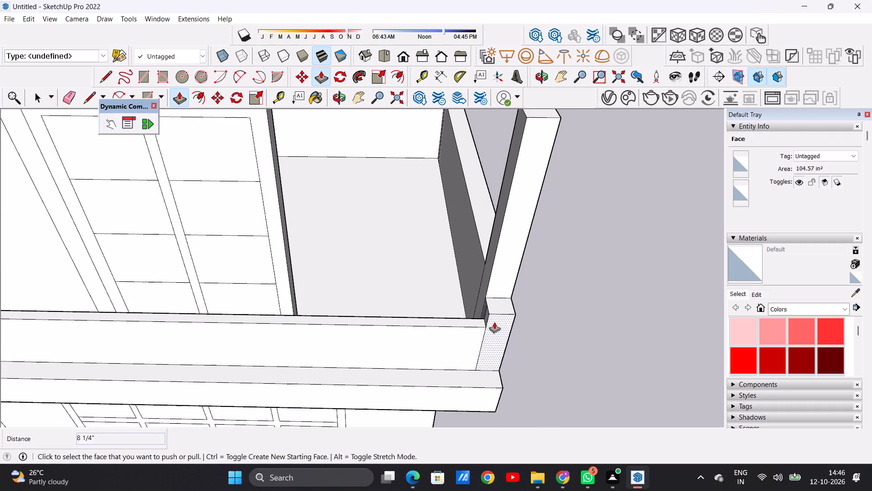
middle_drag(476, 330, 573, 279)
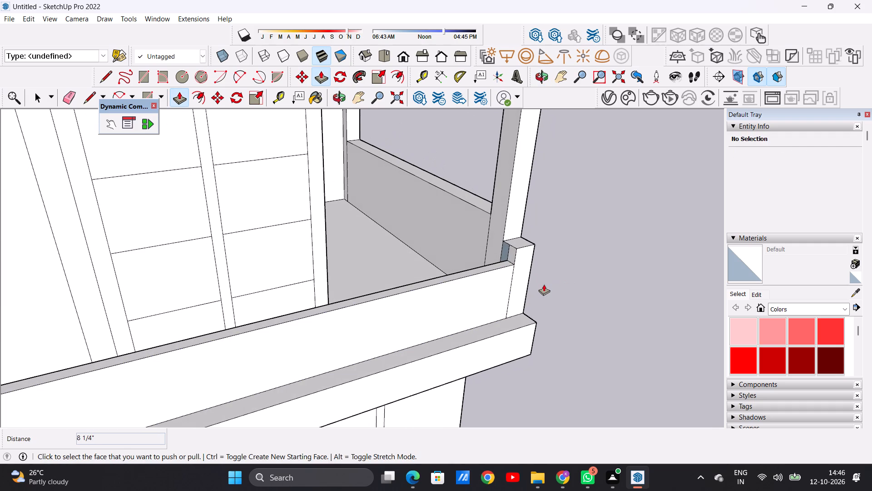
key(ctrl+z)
Push/Pull the top face of the parapet's corner block up by about 6 13/16".
scroll(517, 271, up, 1)
middle_drag(517, 271, 505, 325)
middle_drag(481, 298, 638, 300)
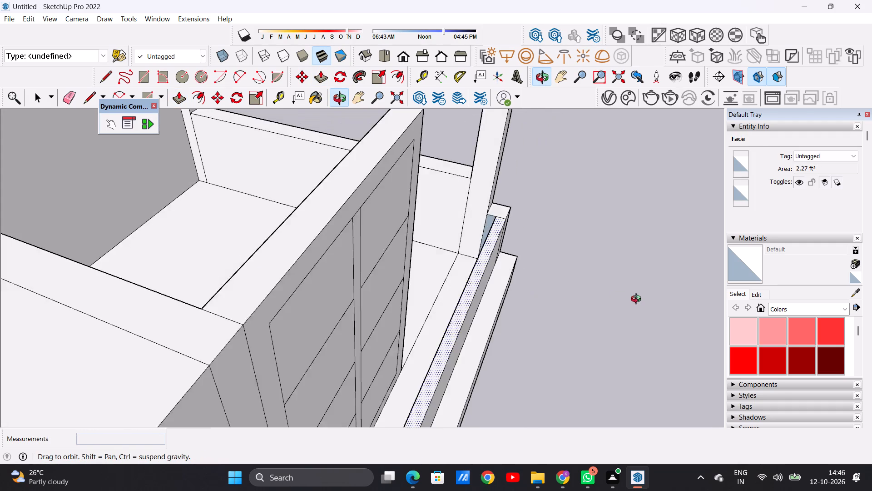
middle_drag(638, 300, 628, 290)
scroll(508, 210, up, 12)
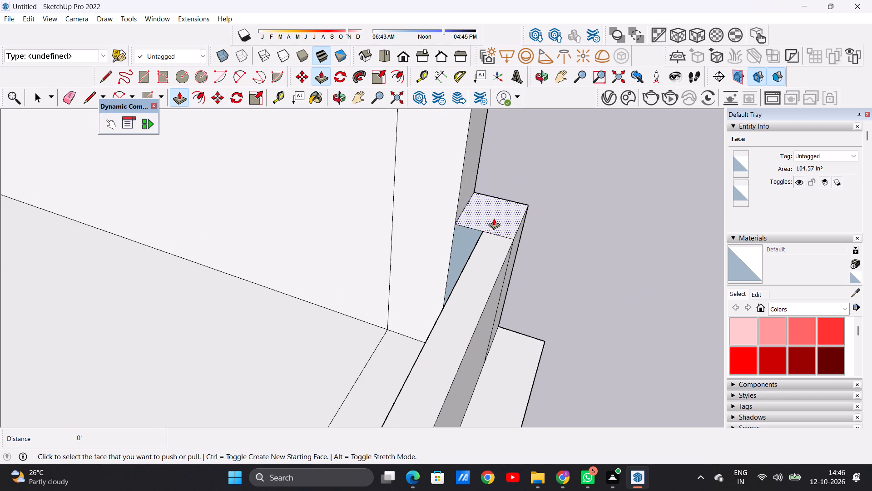
click(494, 218)
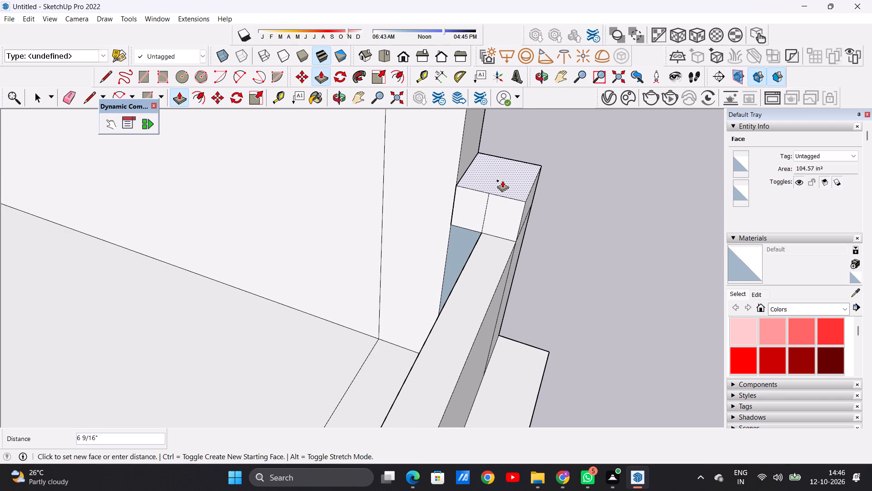
click(503, 178)
Push/Pull the top face of the parapet's door-side end block up about 6 13/16", level with the corner block.
scroll(495, 248, down, 9)
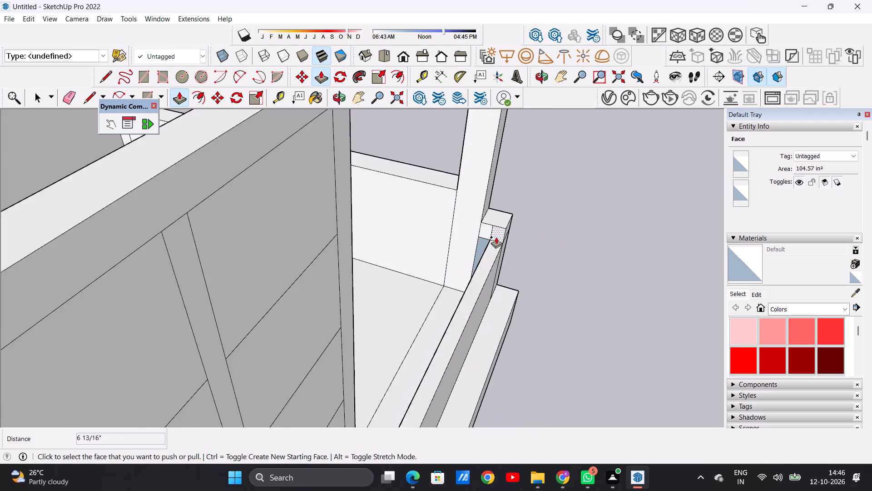
scroll(496, 237, down, 5)
scroll(471, 232, up, 1)
scroll(471, 232, down, 9)
middle_drag(477, 321, 340, 291)
scroll(377, 303, down, 4)
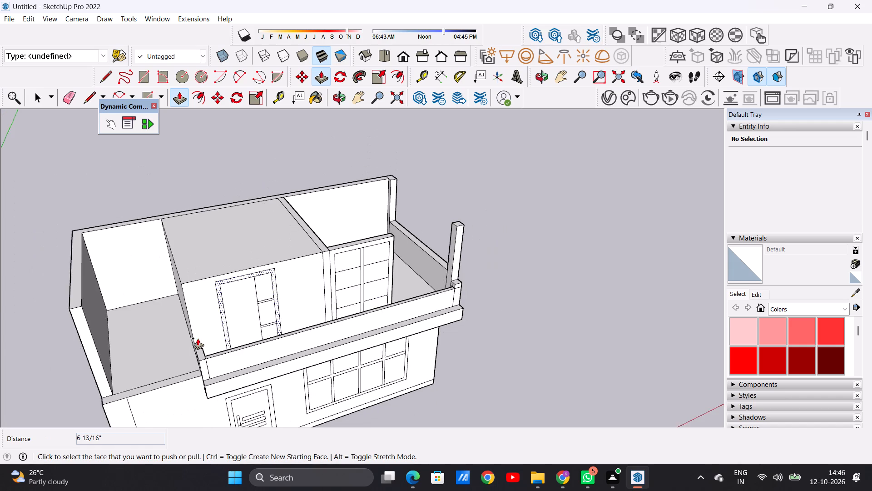
scroll(198, 343, up, 12)
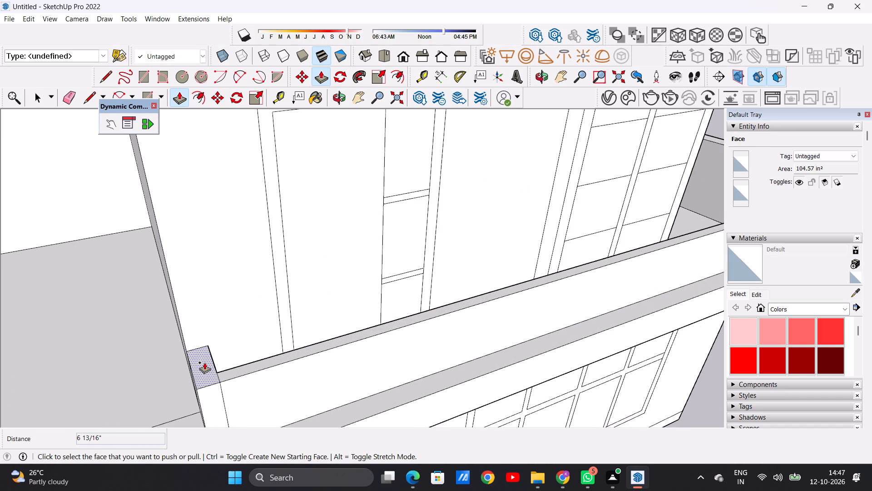
key(space)
key(p)
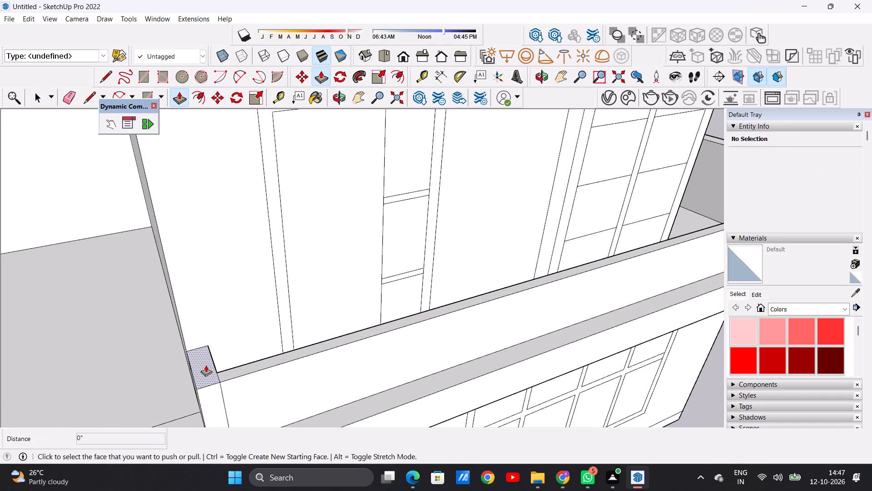
click(206, 365)
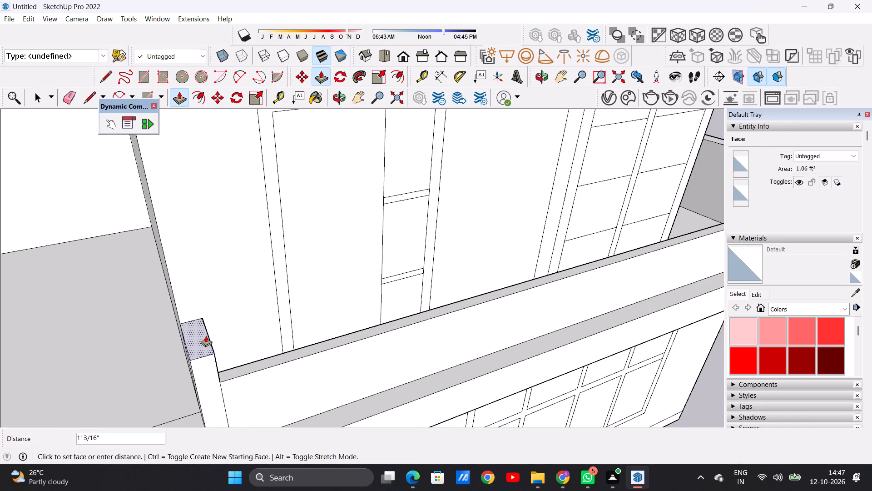
scroll(206, 336, down, 8)
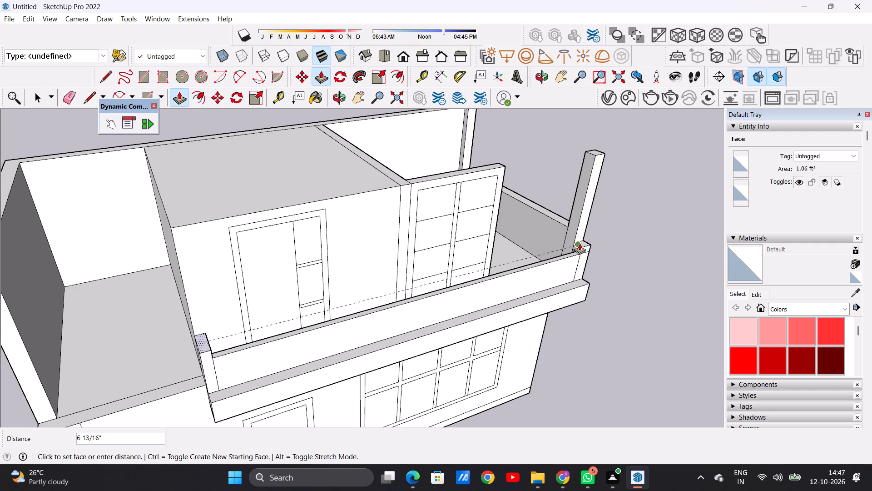
click(581, 243)
key(space)
Draw a circle of about 1" radius on the door-side block's inner face, just above the parapet's top.
scroll(239, 336, down, 7)
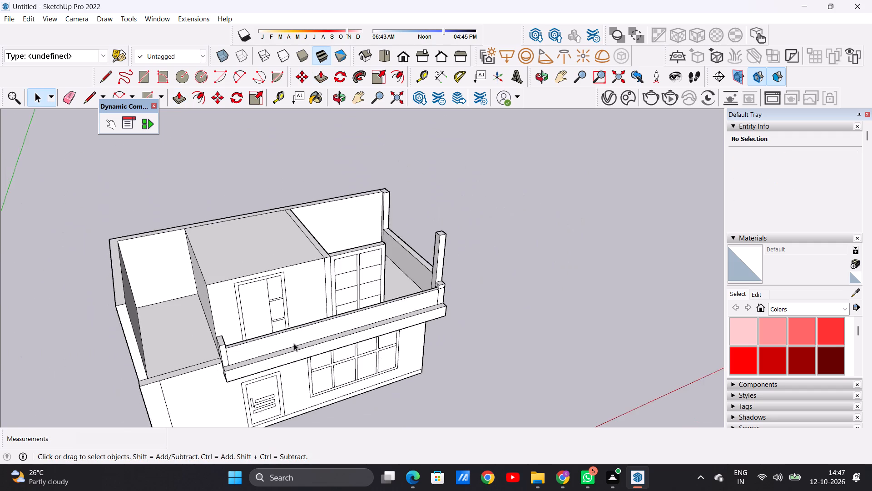
middle_drag(304, 337, 96, 270)
scroll(244, 281, up, 7)
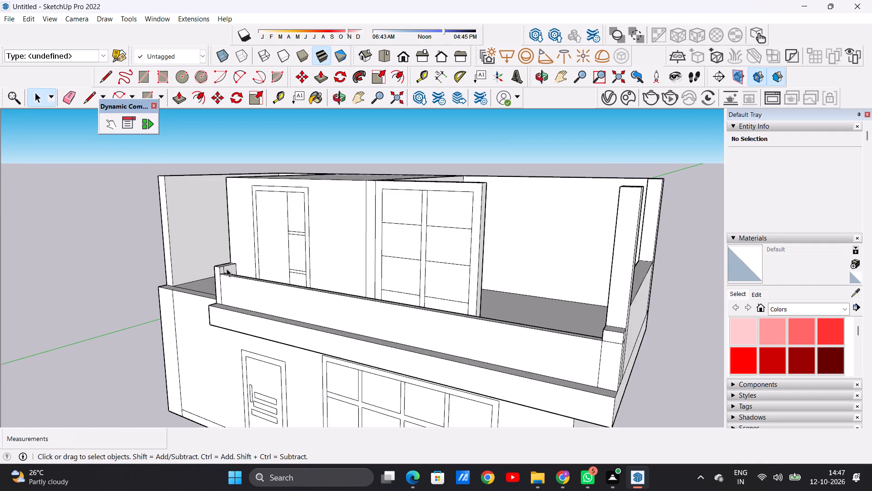
scroll(227, 269, up, 20)
scroll(227, 269, up, 2)
scroll(234, 287, down, 9)
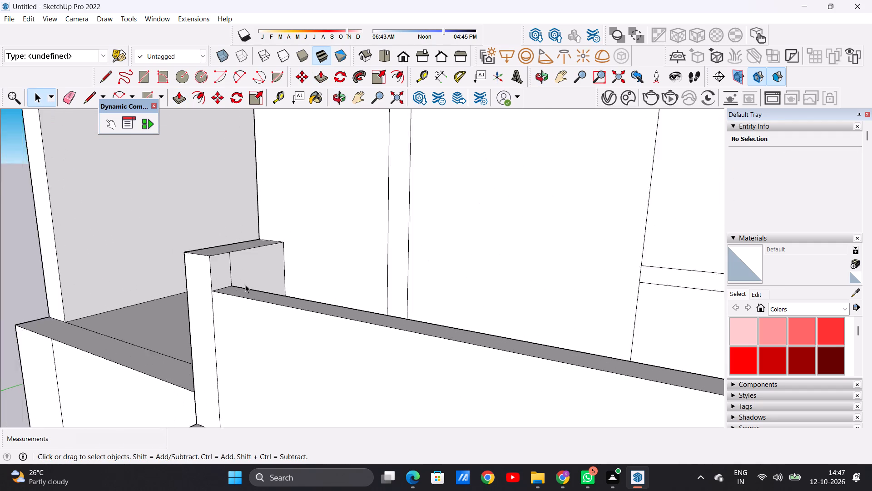
scroll(245, 285, down, 1)
middle_drag(297, 290, 205, 306)
scroll(206, 267, up, 4)
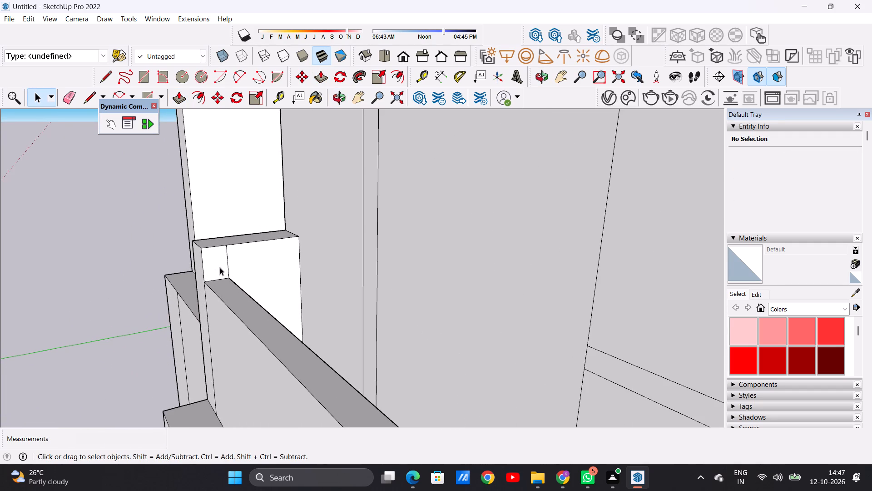
key(c)
scroll(217, 263, up, 5)
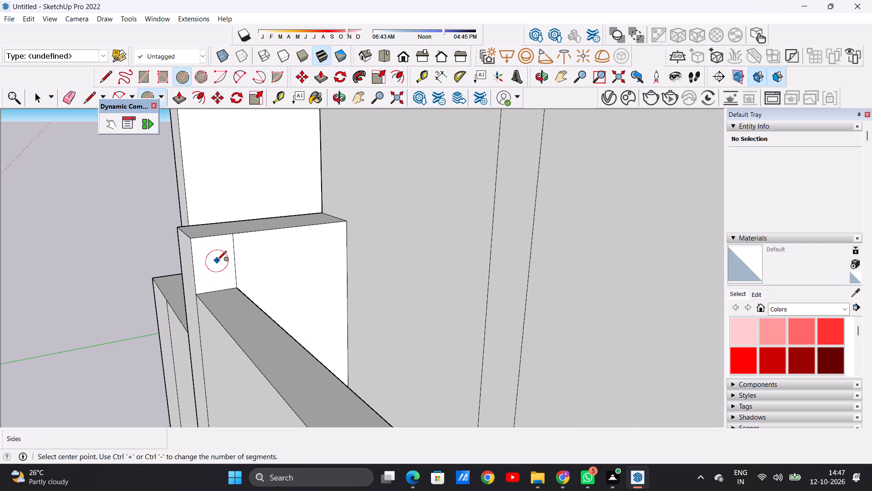
click(217, 261)
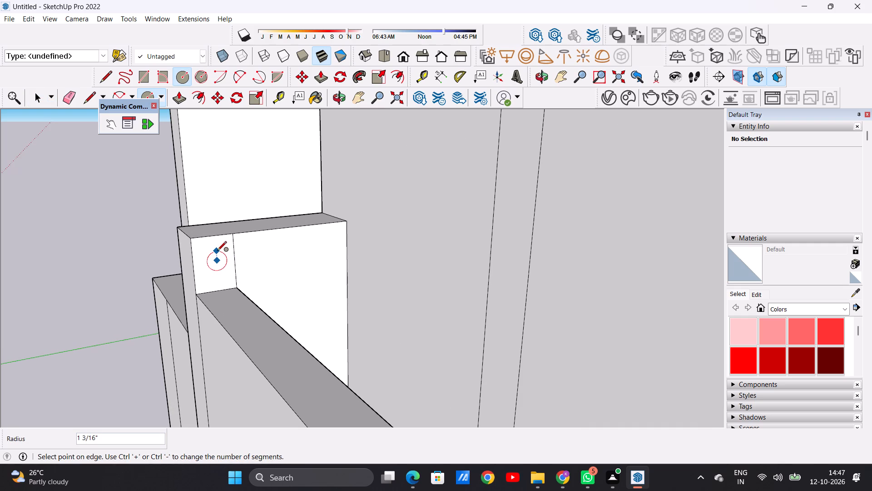
click(218, 253)
key(space)
Push/Pull the circle along the parapet to the opposite corner block, about 27' 9 15/16", forming a round handrail.
text(P)
scroll(218, 254, up, 5)
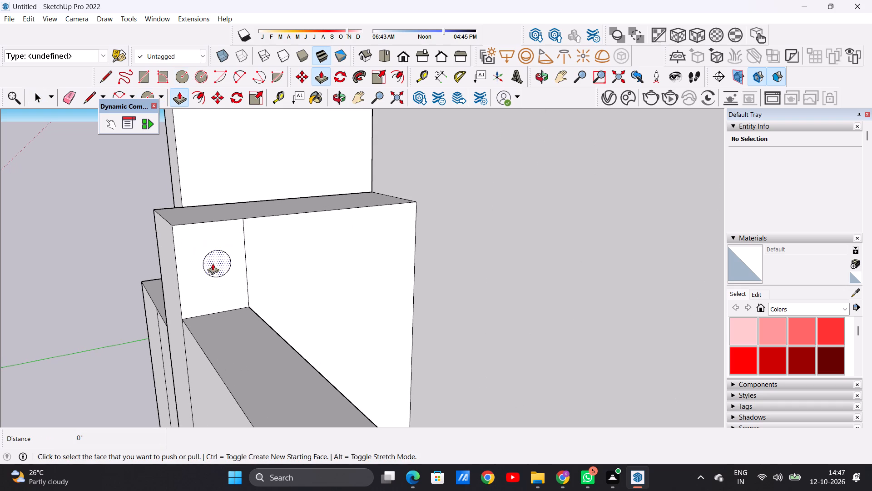
click(213, 261)
scroll(251, 300, down, 10)
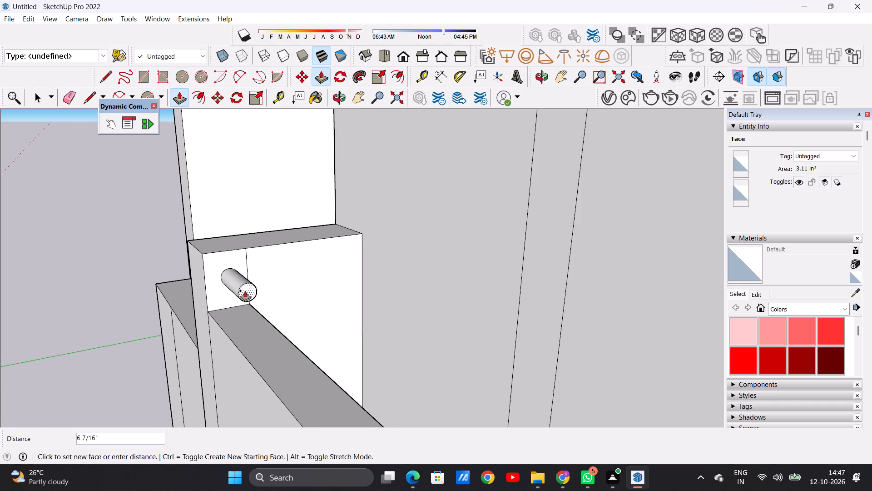
scroll(245, 291, down, 18)
middle_drag(312, 333, 483, 316)
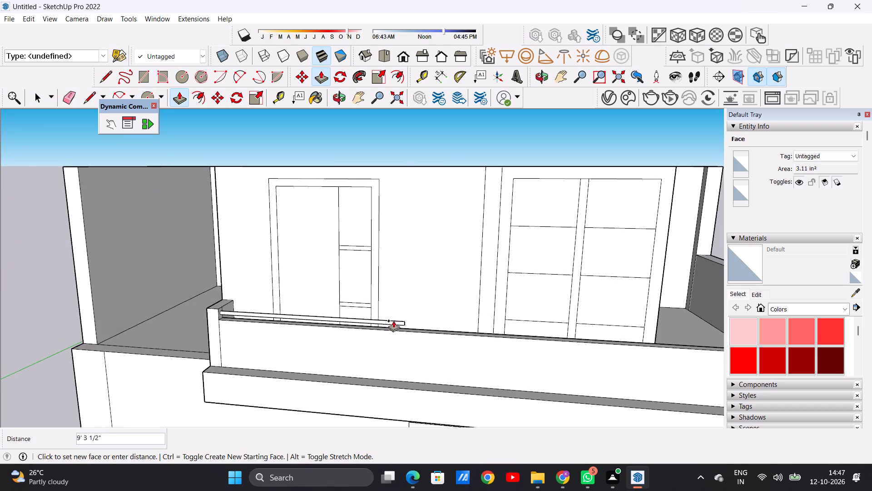
scroll(391, 322, down, 10)
scroll(542, 331, up, 7)
scroll(558, 344, down, 1)
scroll(559, 344, up, 7)
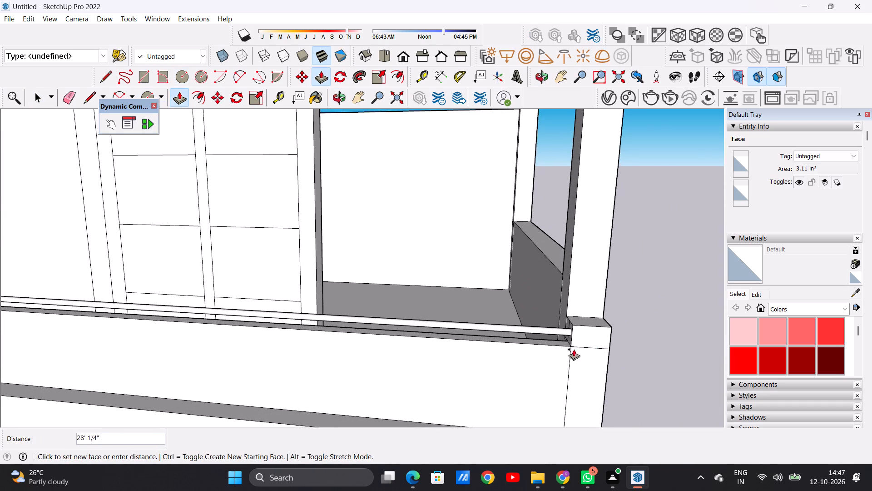
scroll(572, 342, down, 1)
scroll(572, 338, up, 17)
click(573, 307)
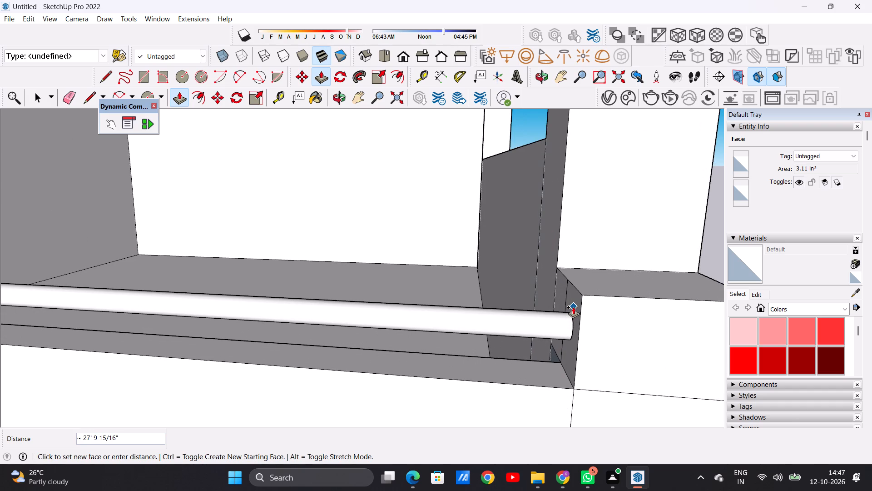
key(space)
Examine the handrail where it meets the corner block, and the balcony from above and in the front elevation.
scroll(548, 328, down, 7)
middle_drag(528, 317, 644, 321)
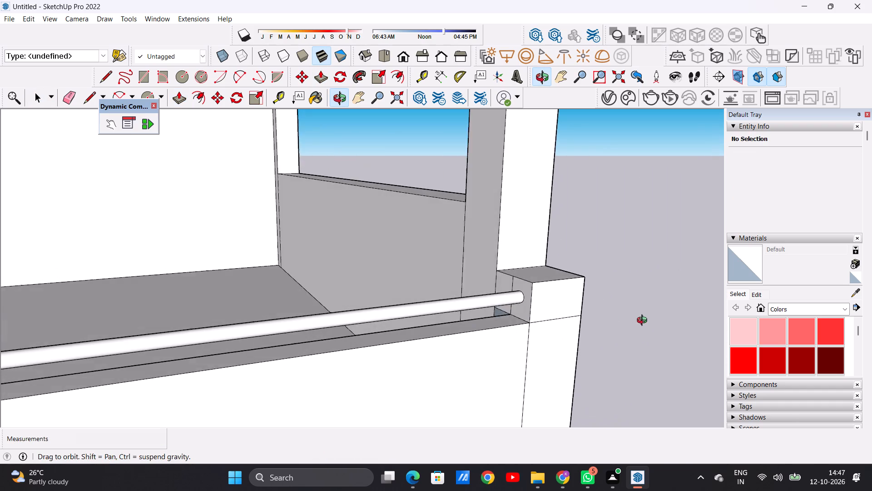
middle_drag(644, 321, 540, 314)
scroll(548, 326, down, 7)
middle_drag(492, 309, 690, 323)
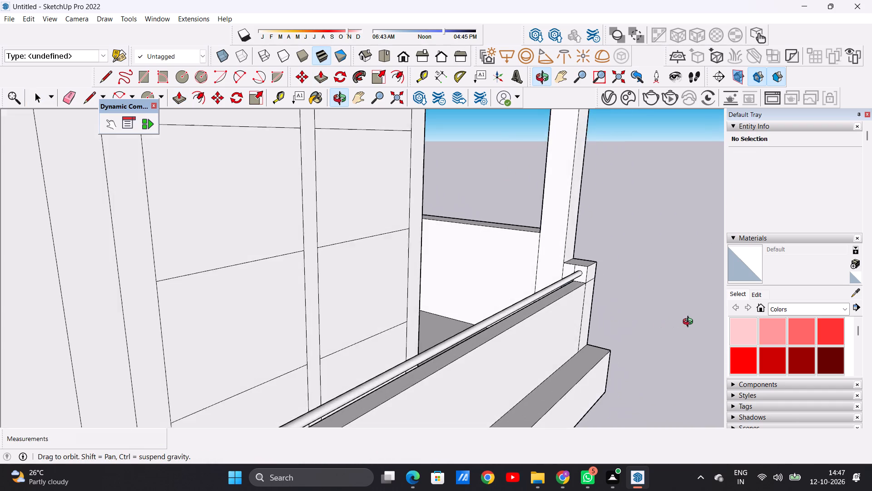
middle_drag(690, 323, 479, 305)
scroll(482, 343, down, 11)
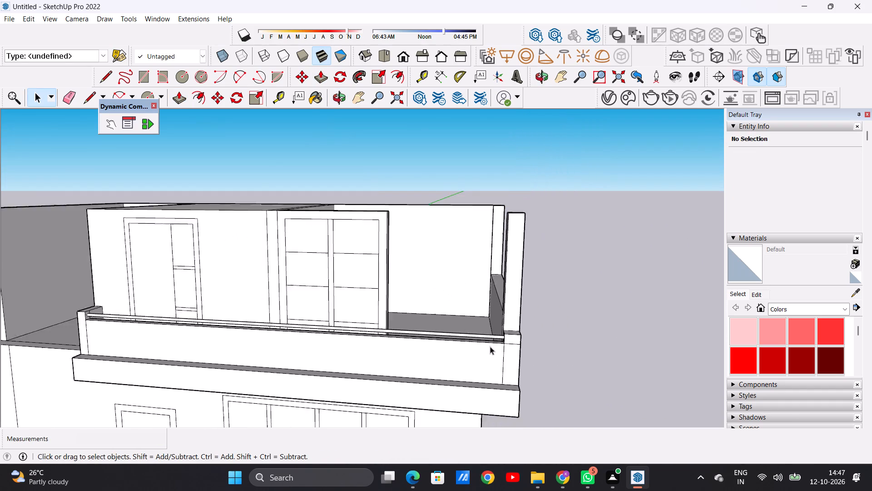
scroll(490, 346, down, 5)
scroll(421, 343, up, 2)
scroll(443, 323, down, 4)
middle_drag(420, 321, 421, 283)
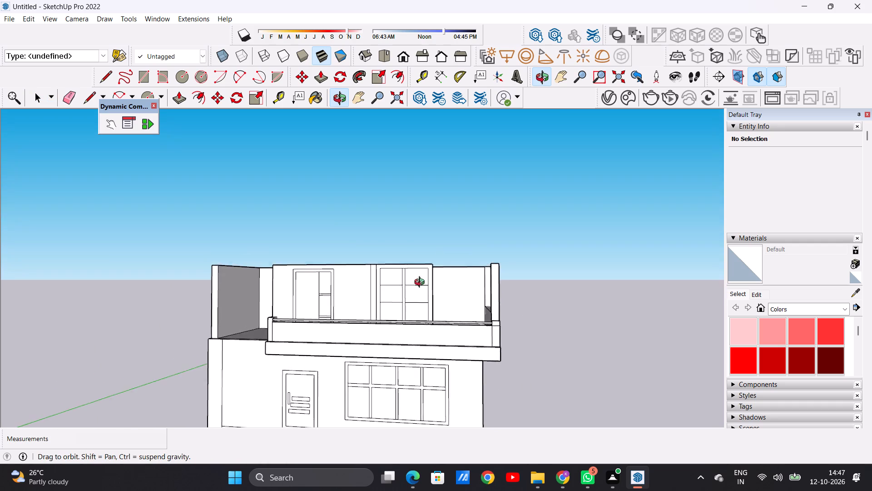
middle_drag(421, 283, 378, 362)
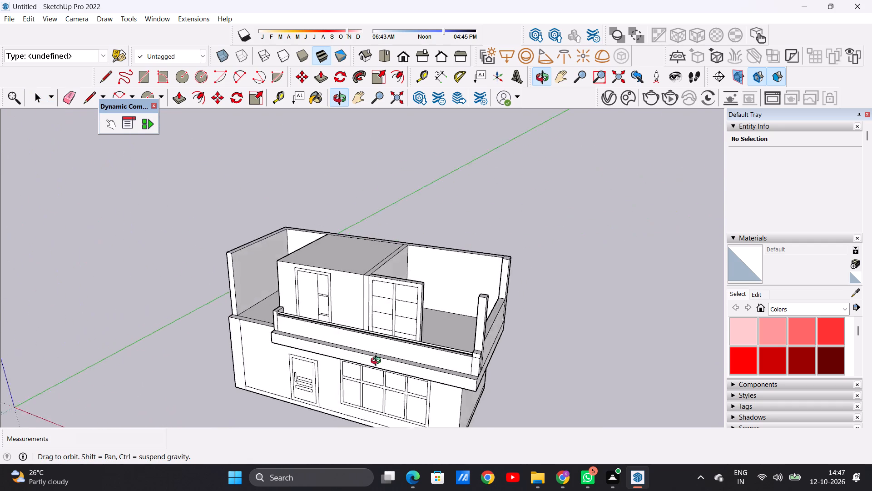
middle_drag(378, 362, 444, 362)
scroll(297, 325, up, 2)
middle_drag(318, 319, 411, 297)
scroll(411, 297, up, 1)
scroll(379, 317, down, 5)
scroll(290, 336, down, 2)
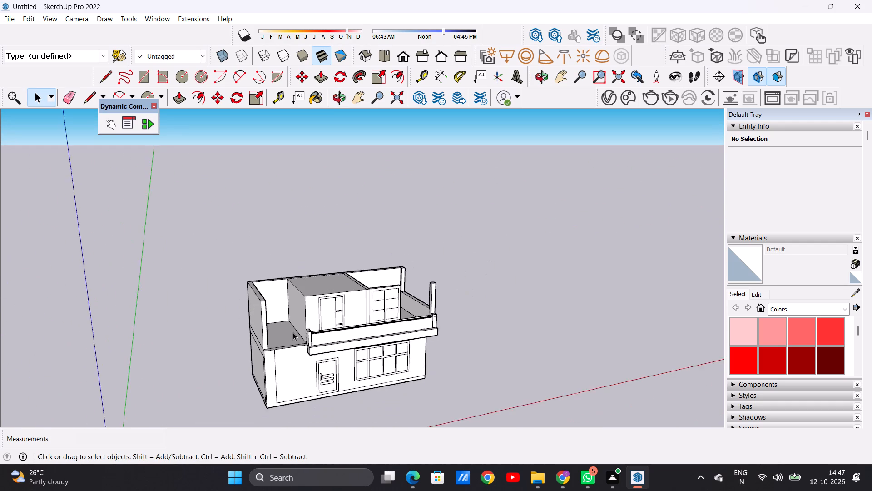
scroll(293, 332, down, 2)
middle_drag(301, 346, 214, 299)
scroll(264, 306, up, 1)
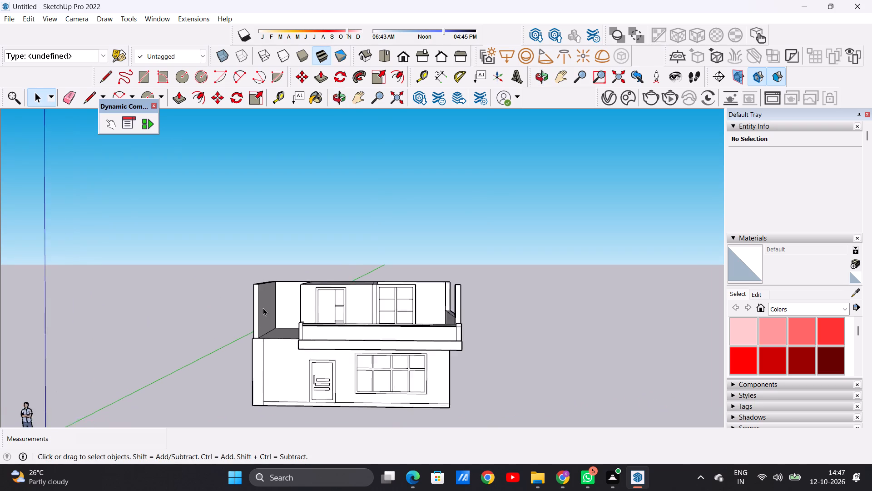
scroll(263, 308, up, 3)
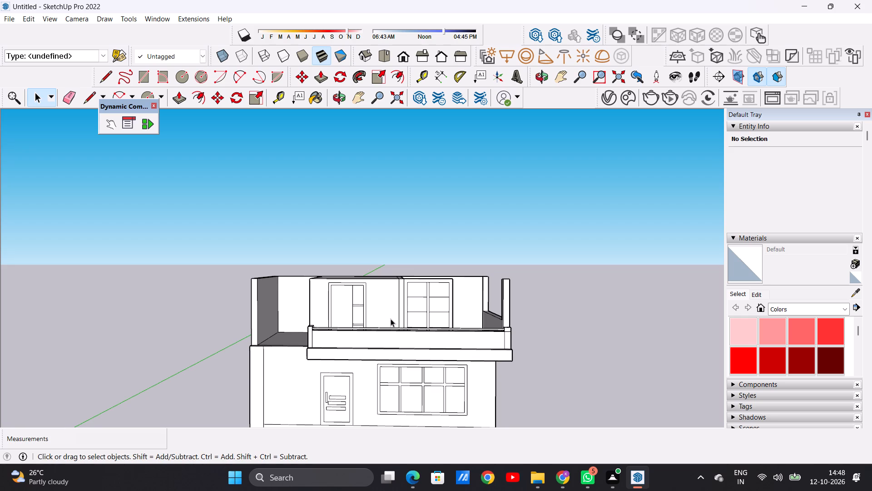
Erase the frame and upper panel lines of the door on the first-floor front wall.
scroll(391, 319, up, 1)
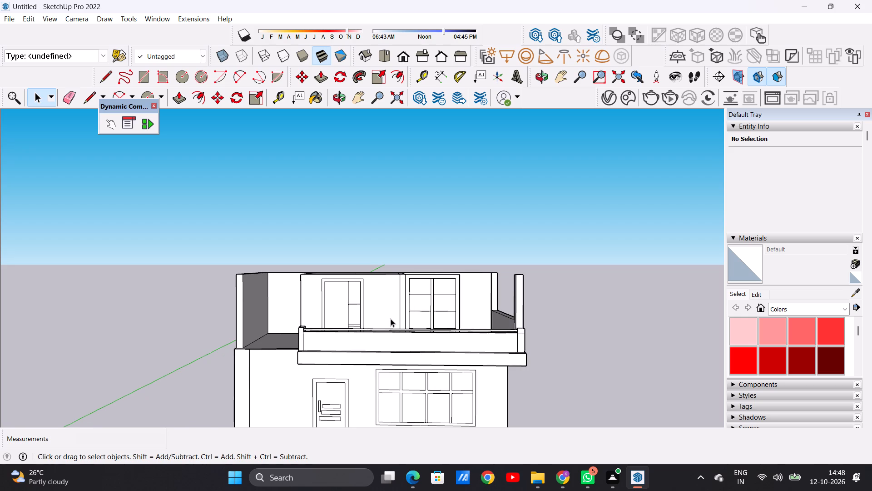
scroll(358, 312, up, 2)
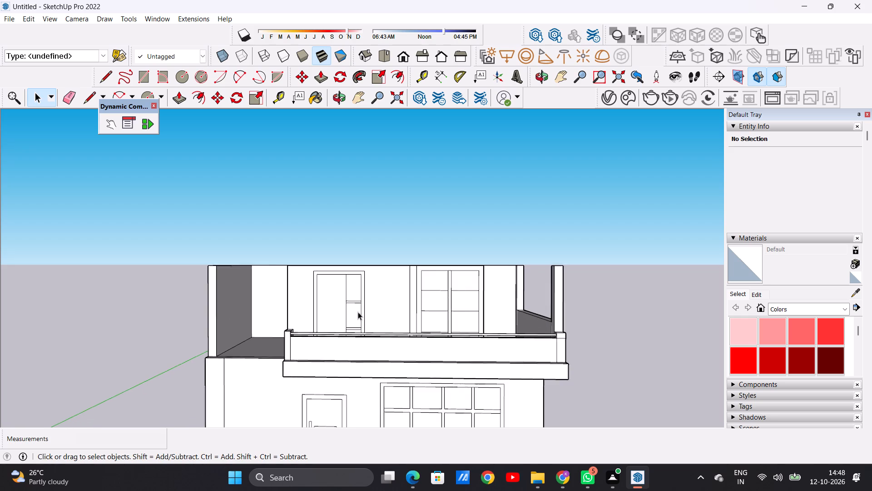
scroll(358, 312, up, 1)
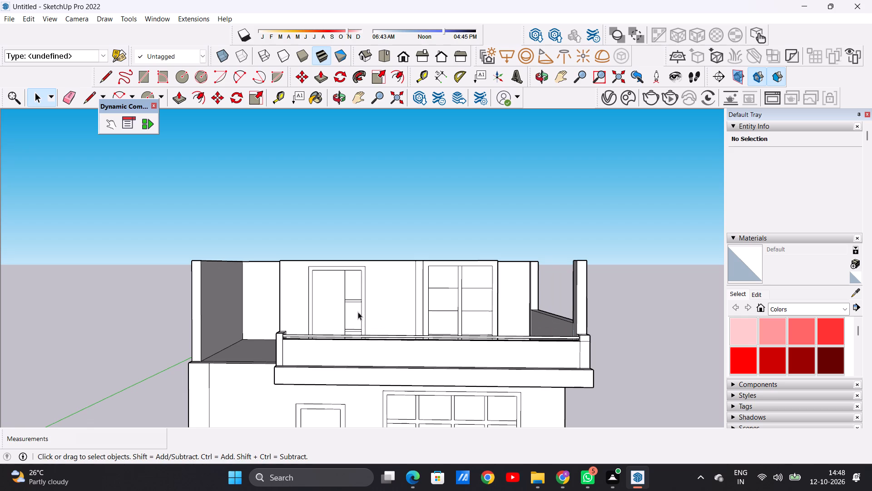
scroll(375, 308, up, 3)
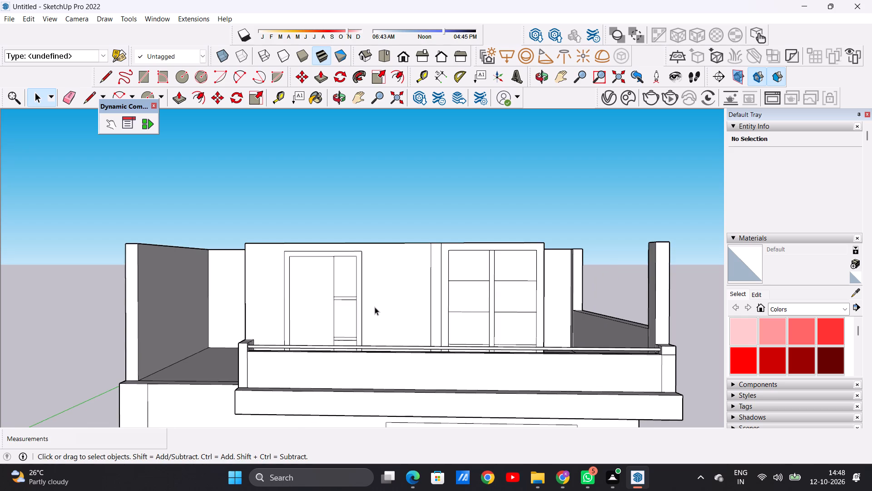
middle_drag(391, 306, 359, 388)
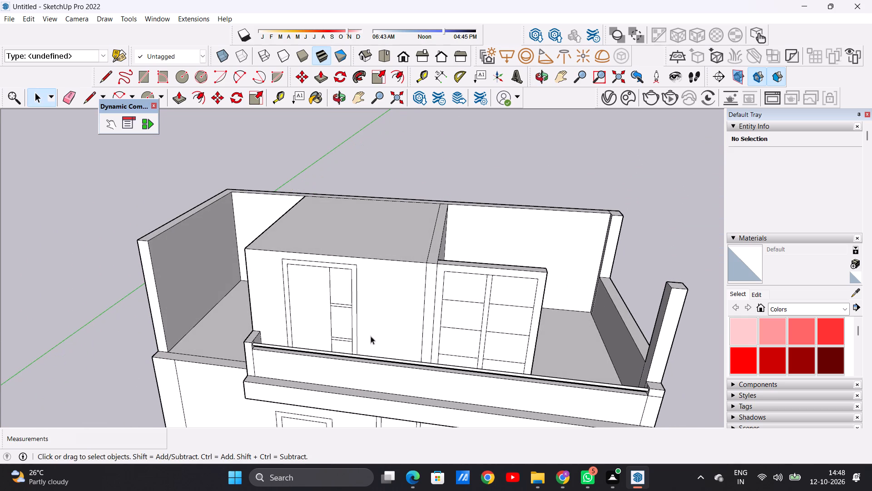
scroll(354, 326, up, 2)
key(e)
scroll(330, 314, up, 6)
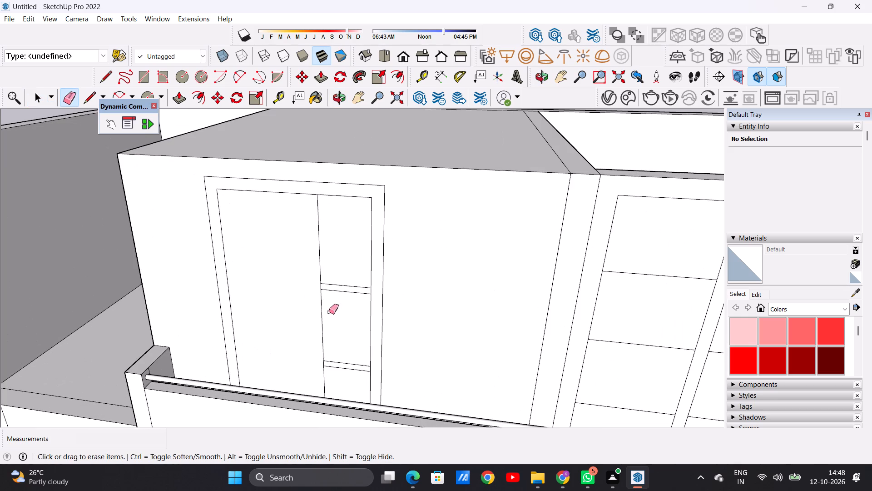
drag(216, 283, 238, 284)
drag(385, 280, 314, 285)
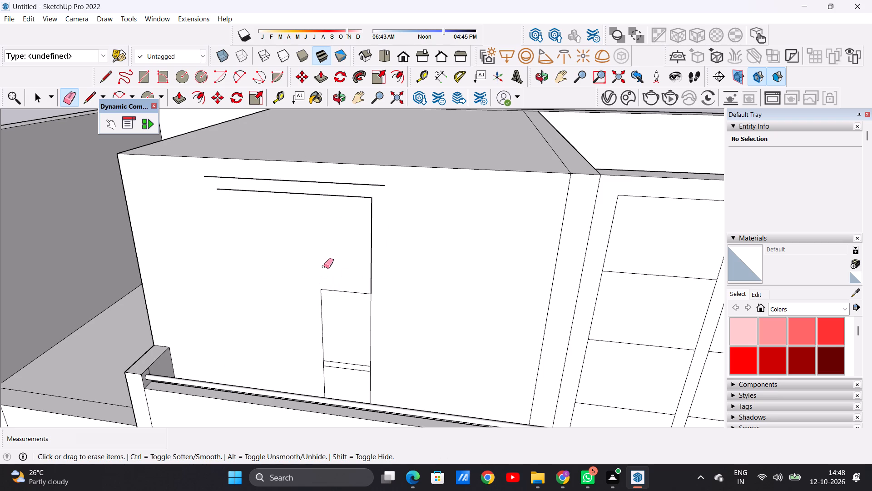
drag(332, 180, 338, 208)
drag(364, 245, 381, 247)
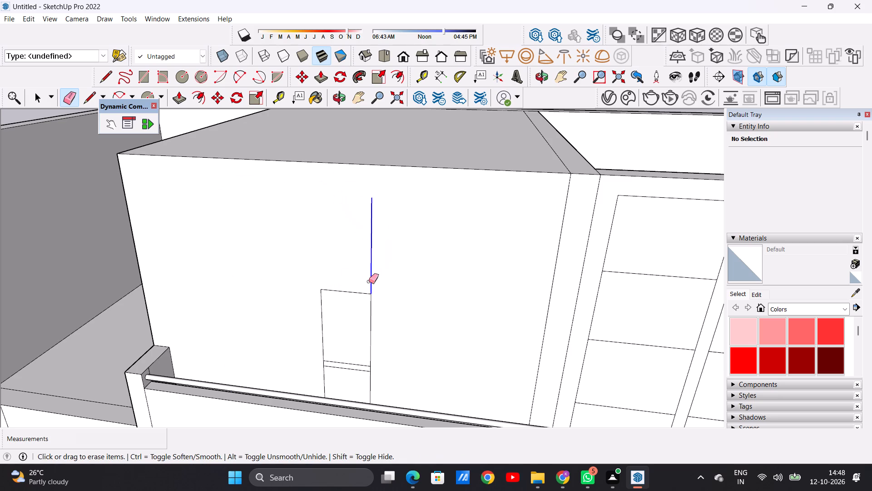
drag(368, 281, 361, 323)
drag(372, 327, 307, 330)
Erase the door's remaining lower panel lines and bottom edges on the first-floor wall behind the balcony parapet.
scroll(392, 255, down, 5)
middle_drag(409, 305, 401, 360)
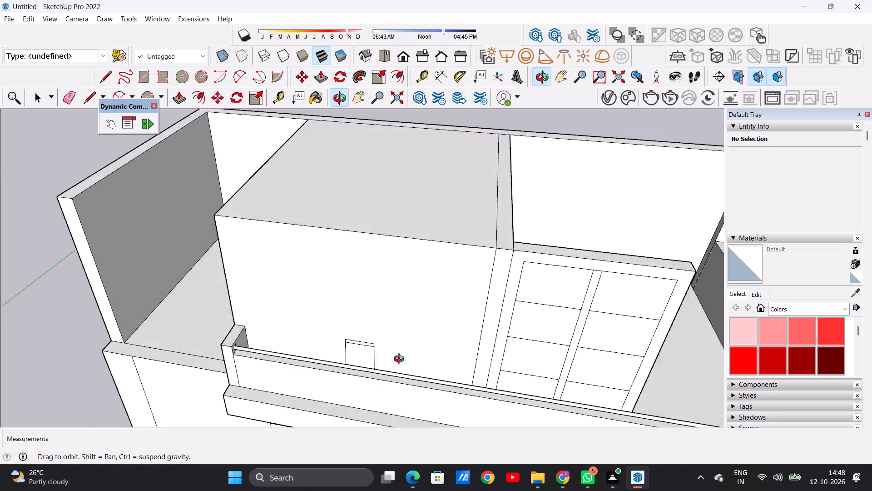
middle_drag(401, 360, 396, 381)
scroll(381, 379, up, 13)
middle_drag(338, 358, 348, 377)
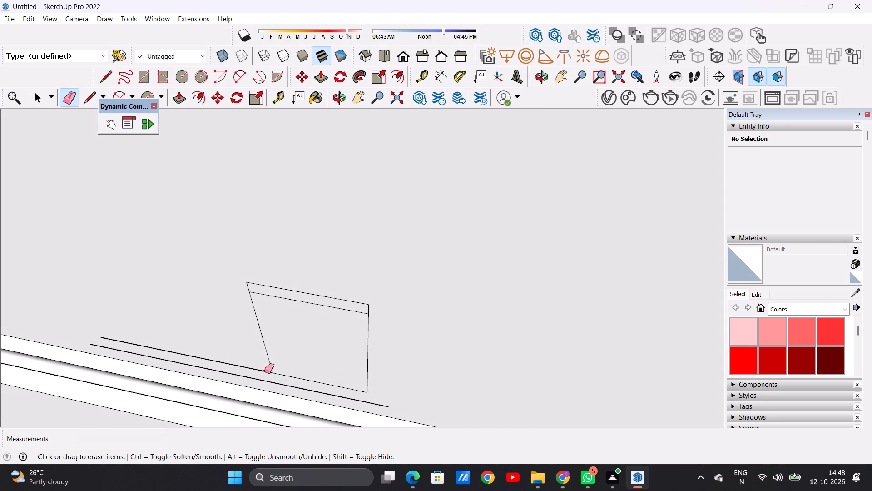
drag(251, 354, 261, 372)
drag(372, 349, 287, 332)
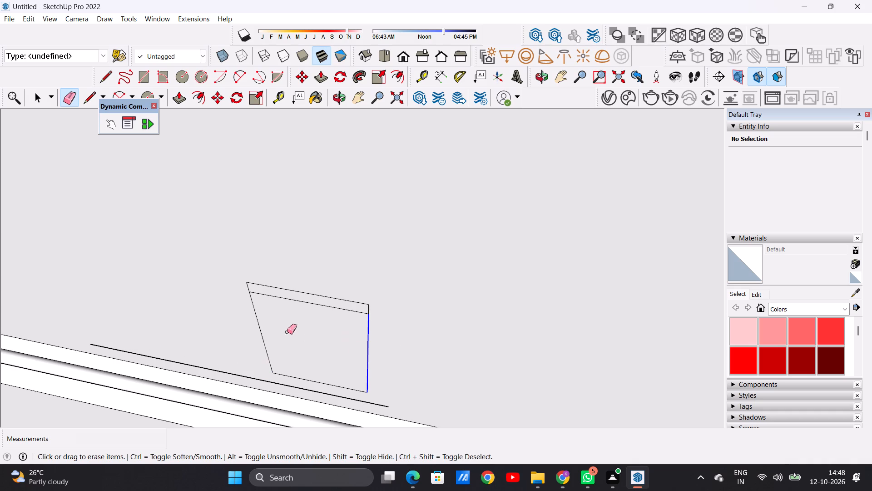
drag(287, 332, 253, 329)
drag(301, 291, 308, 316)
drag(351, 384, 353, 394)
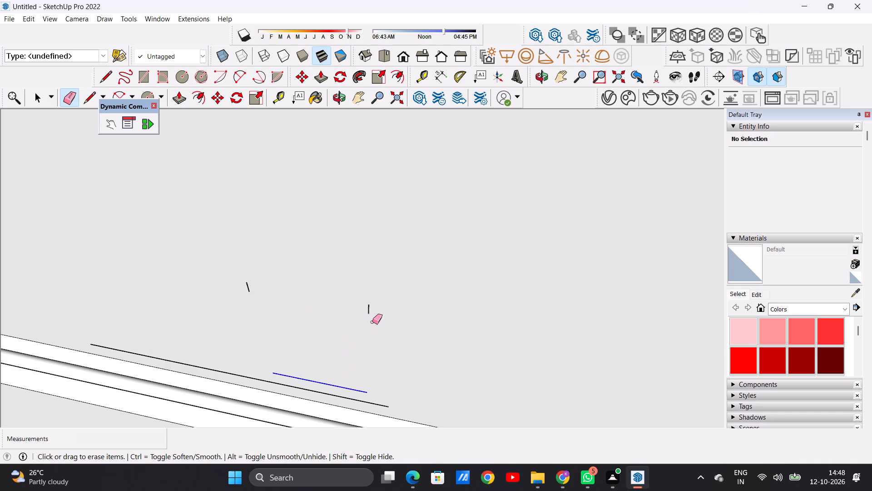
drag(372, 310, 353, 310)
drag(249, 286, 229, 287)
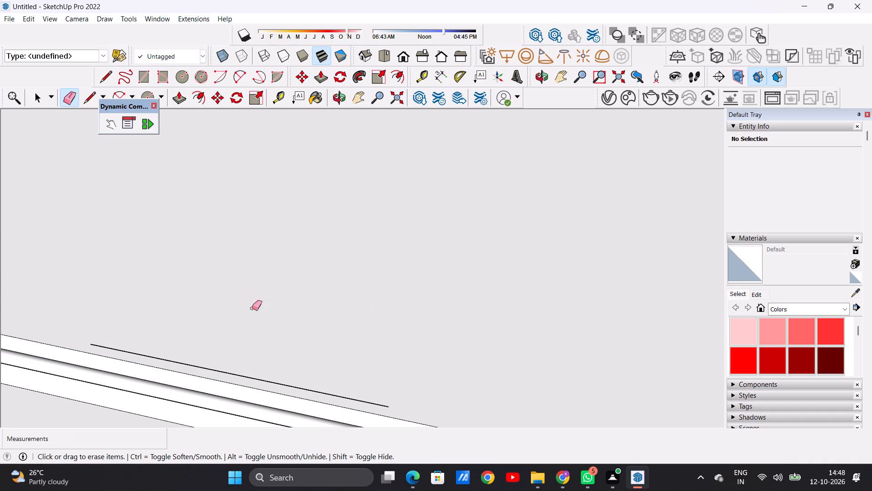
drag(382, 406, 371, 389)
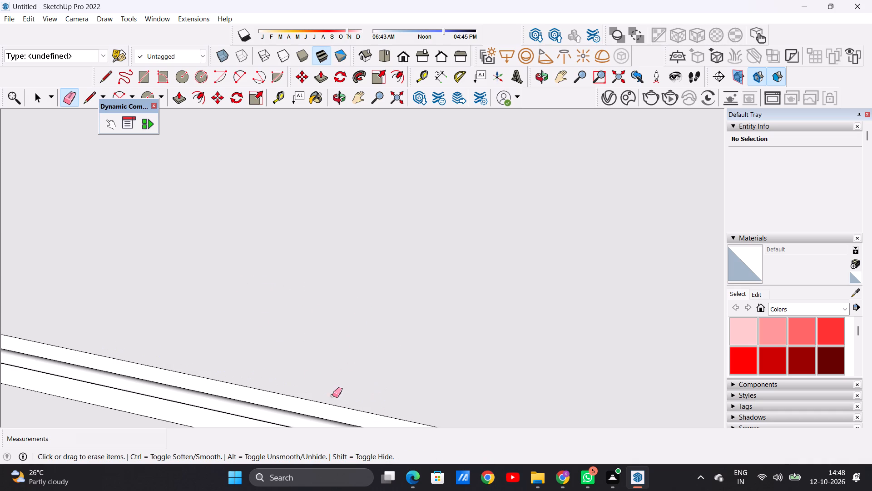
key(space)
Examine the cleared first-floor wall and the whole building from the front and from above.
scroll(339, 381, down, 20)
scroll(339, 381, down, 8)
middle_drag(315, 371, 334, 322)
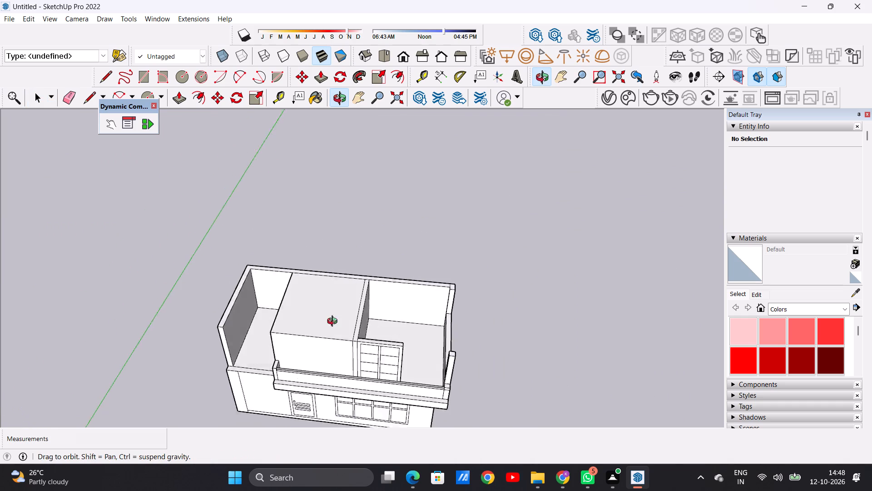
middle_drag(334, 322, 370, 191)
scroll(383, 314, up, 3)
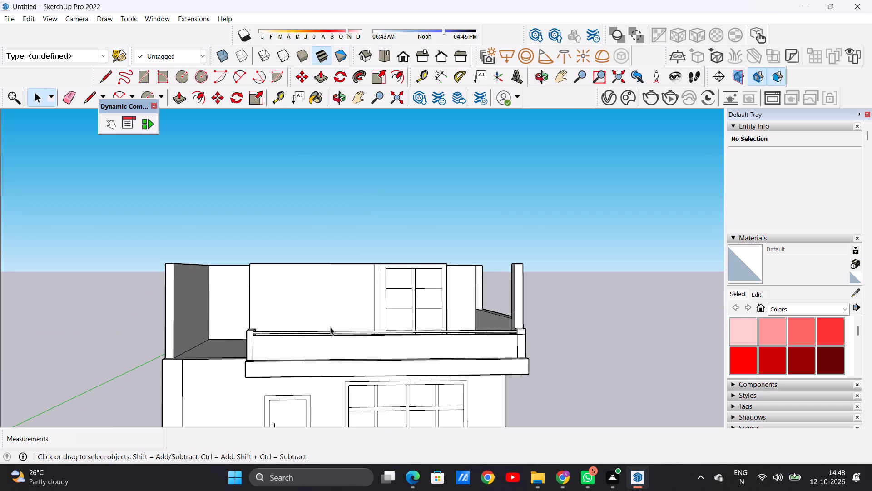
scroll(326, 340, down, 11)
middle_drag(332, 304, 335, 346)
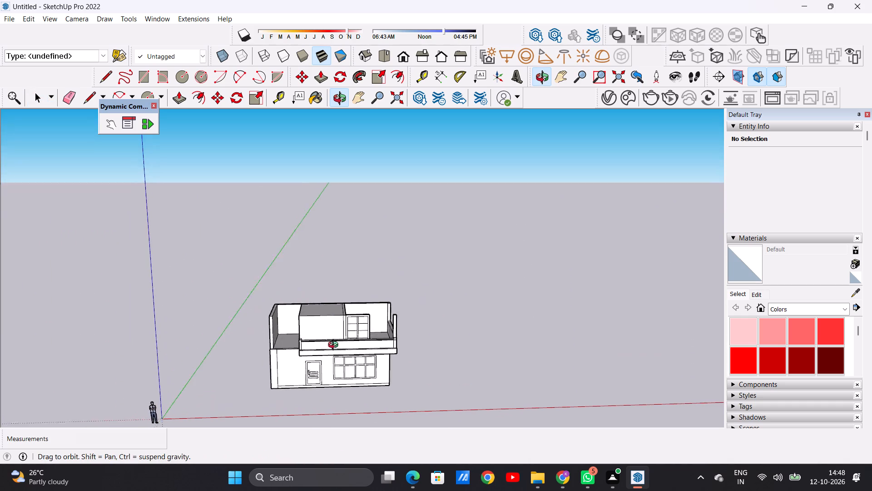
middle_drag(335, 346, 337, 381)
scroll(287, 321, up, 3)
scroll(287, 321, down, 1)
scroll(287, 321, up, 3)
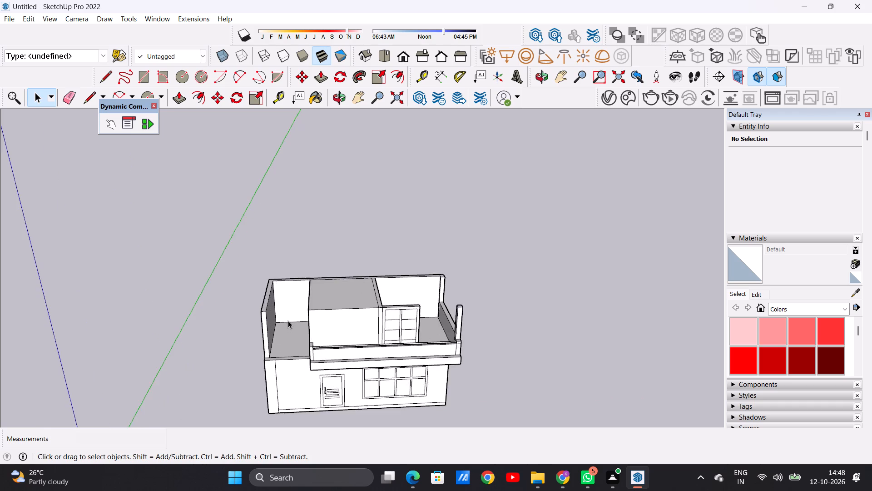
Push/Pull the open terrace floor beside the first-floor room up 10', level with the room's roof.
middle_drag(291, 326, 351, 388)
scroll(306, 360, up, 7)
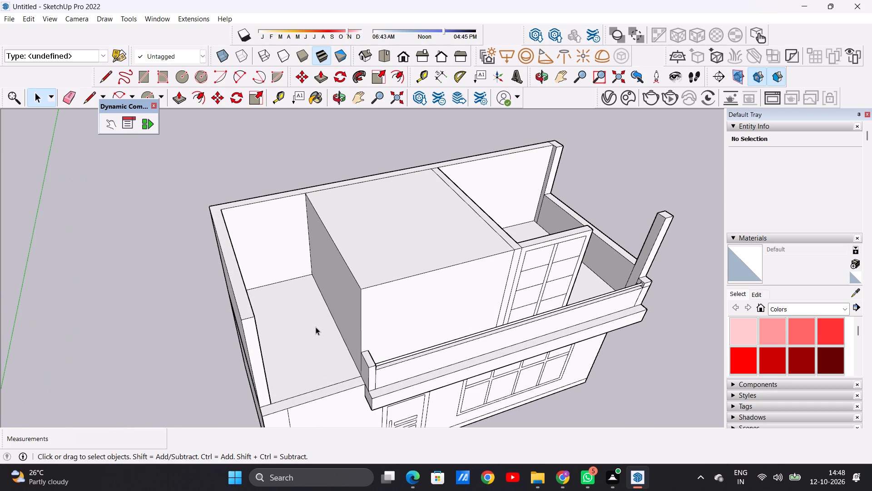
scroll(306, 327, down, 5)
scroll(304, 383, up, 5)
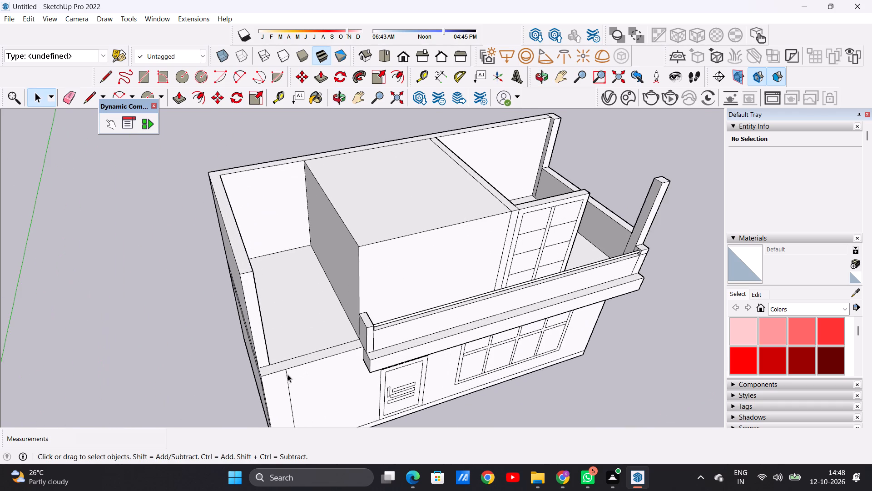
middle_drag(289, 374, 316, 426)
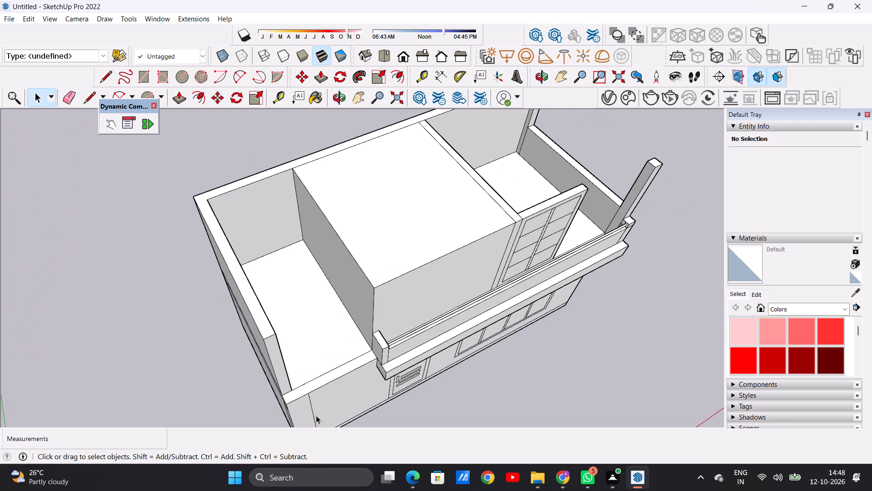
key(p)
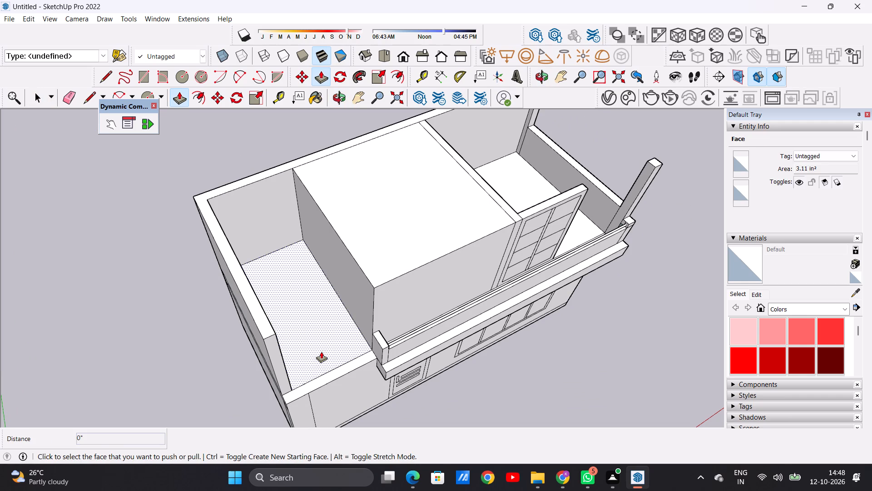
click(321, 351)
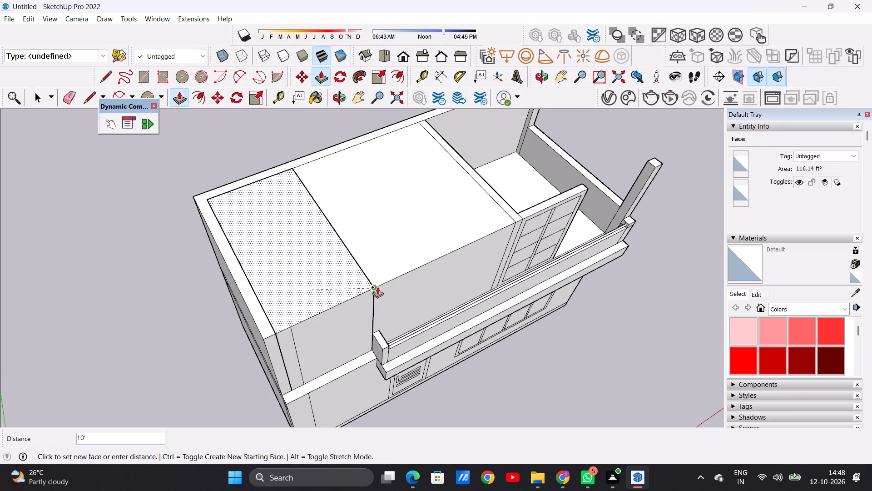
click(377, 287)
key(space)
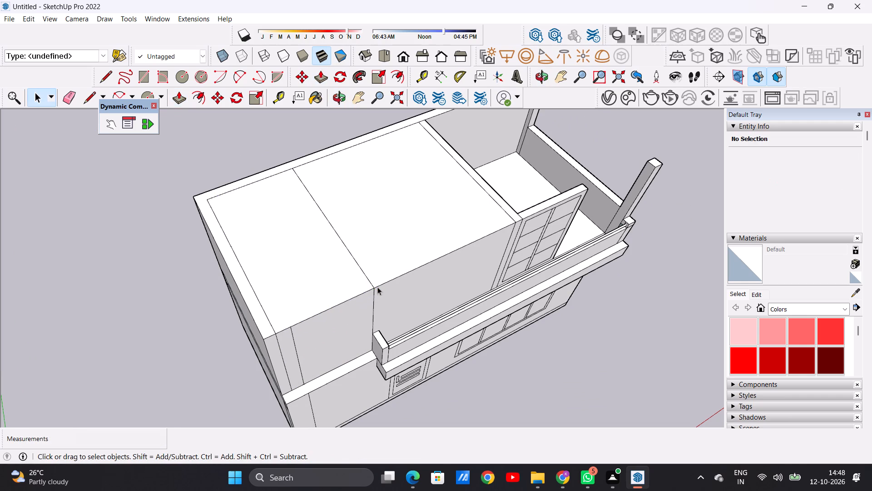
Push/Pull the narrow front wall strip beside the balcony up 10', flush with the first-floor roof.
key(p)
scroll(315, 382, up, 6)
click(311, 381)
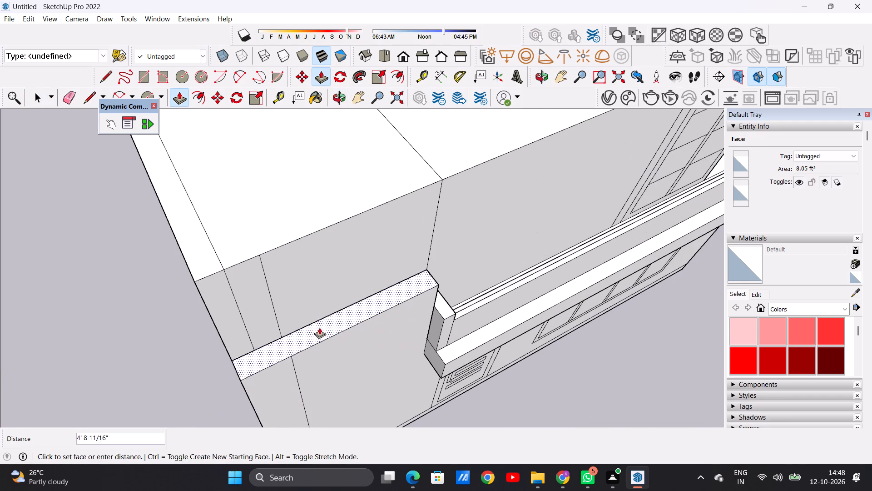
scroll(302, 341, down, 6)
click(252, 306)
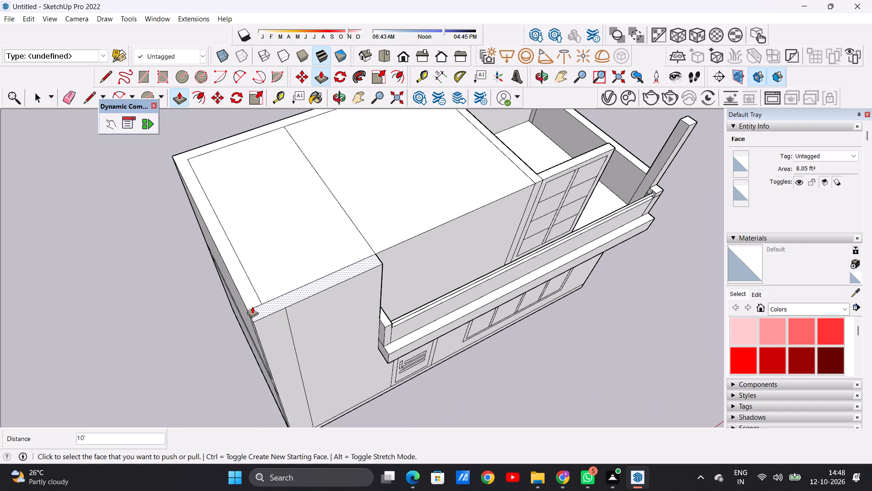
key(space)
Examine the filled-in first-floor volume and the balcony in the front elevation and from above.
scroll(326, 337, down, 7)
middle_drag(363, 348, 248, 194)
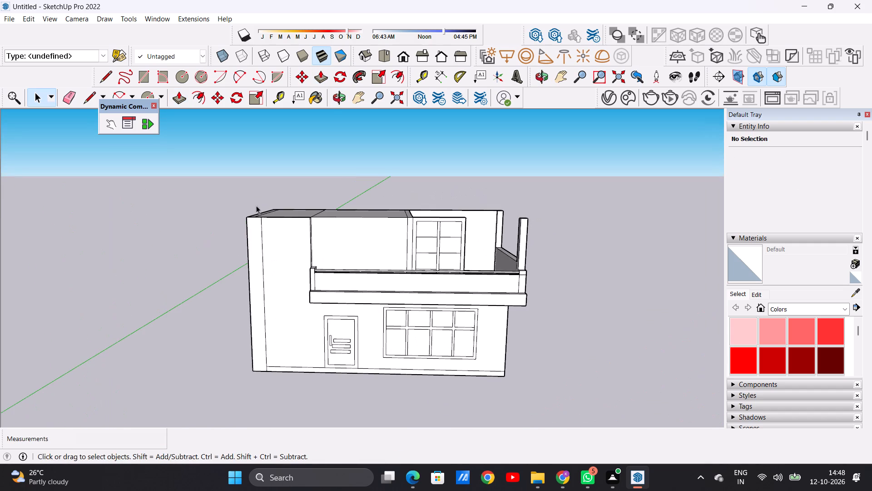
scroll(279, 269, up, 2)
middle_drag(298, 245, 195, 323)
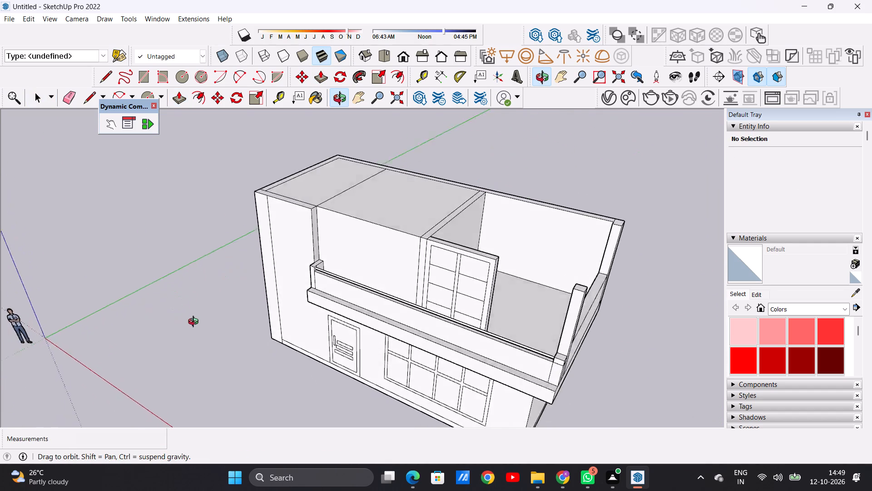
middle_drag(195, 323, 280, 355)
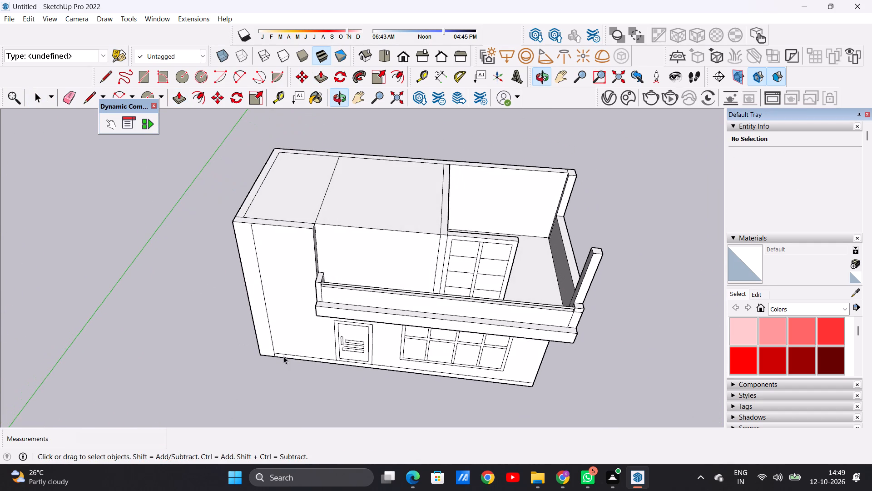
scroll(317, 346, down, 2)
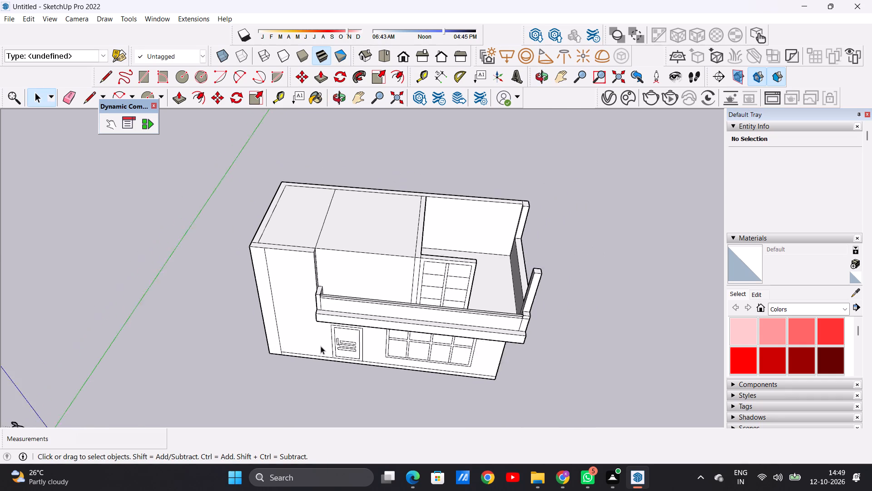
scroll(321, 346, down, 3)
scroll(304, 285, up, 4)
scroll(396, 300, down, 4)
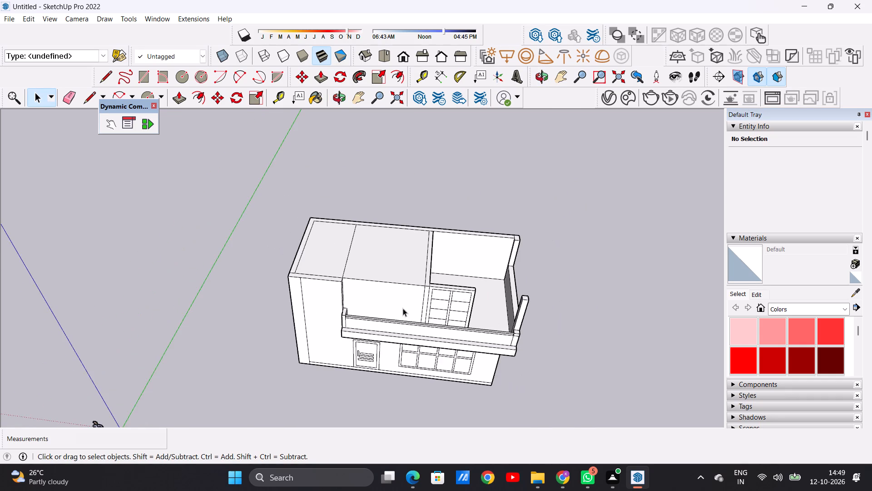
Push/Pull the middle roof face of the first-floor room up about 7' 6 1/2" to form a second-floor block.
middle_drag(420, 331, 431, 345)
scroll(400, 266, up, 4)
key(p)
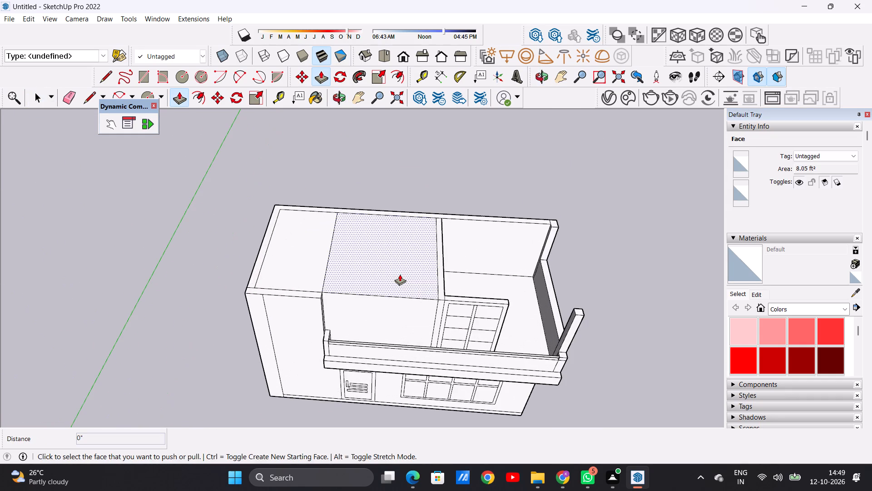
click(400, 274)
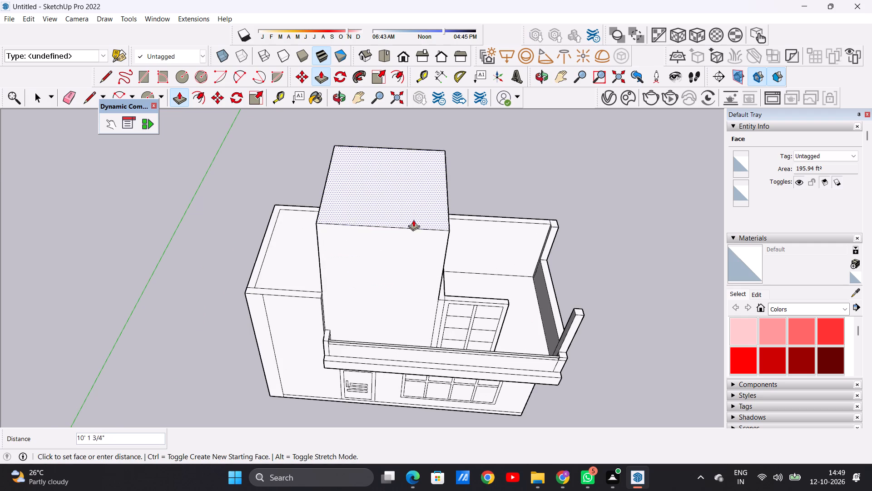
scroll(411, 243, down, 4)
middle_drag(414, 256, 456, 148)
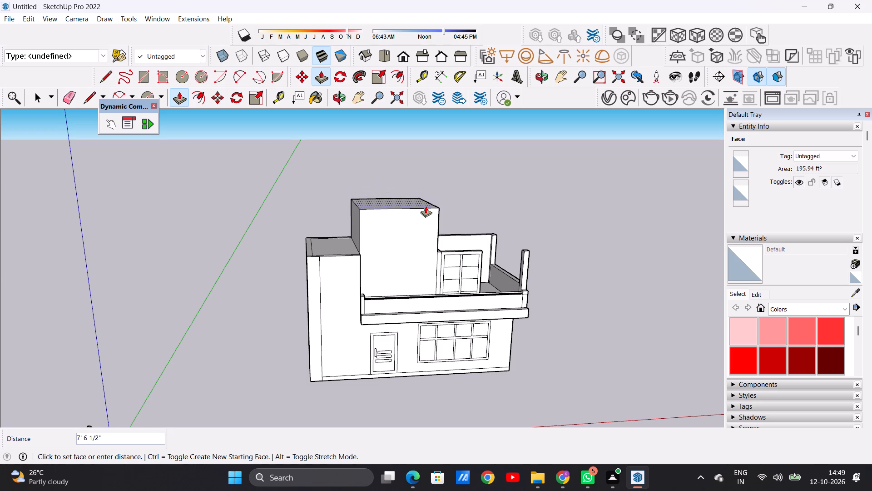
click(426, 206)
key(space)
scroll(362, 239, down, 4)
middle_drag(441, 255, 440, 255)
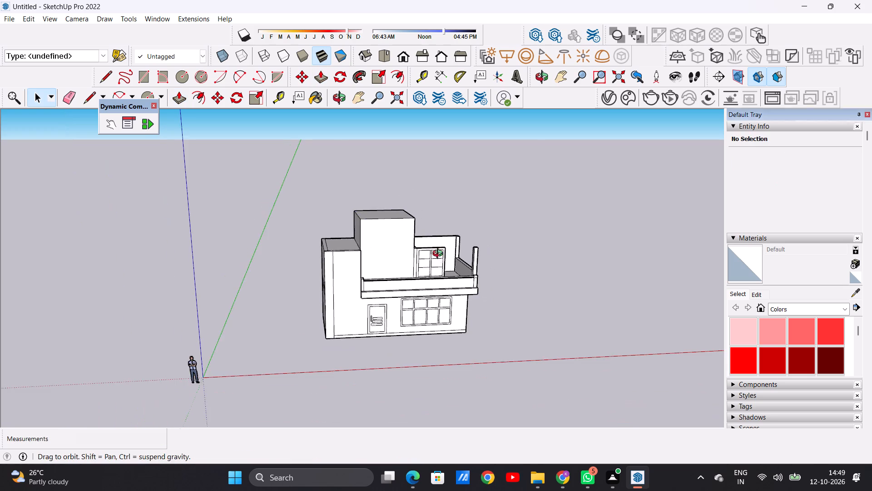
Examine the raised second-floor block and the open walled terrace with its front window wall from the front, side and above.
middle_drag(440, 255, 280, 338)
scroll(421, 303, up, 3)
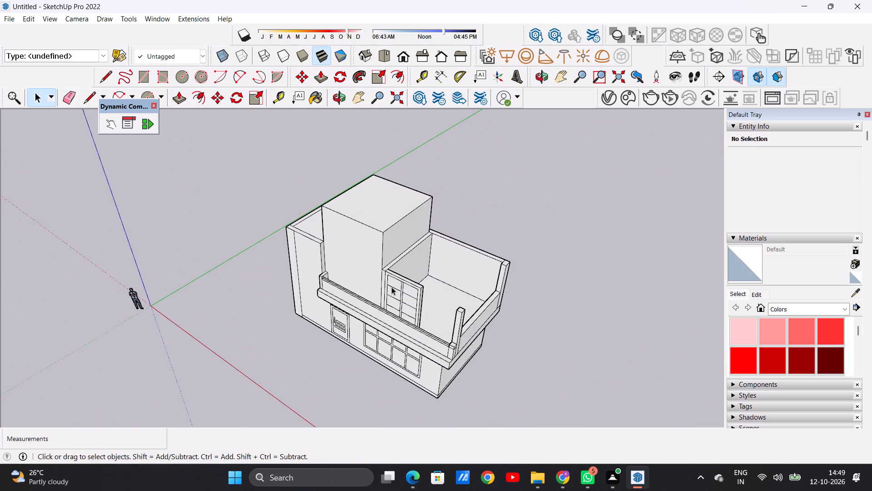
middle_drag(400, 294, 423, 343)
scroll(441, 297, up, 6)
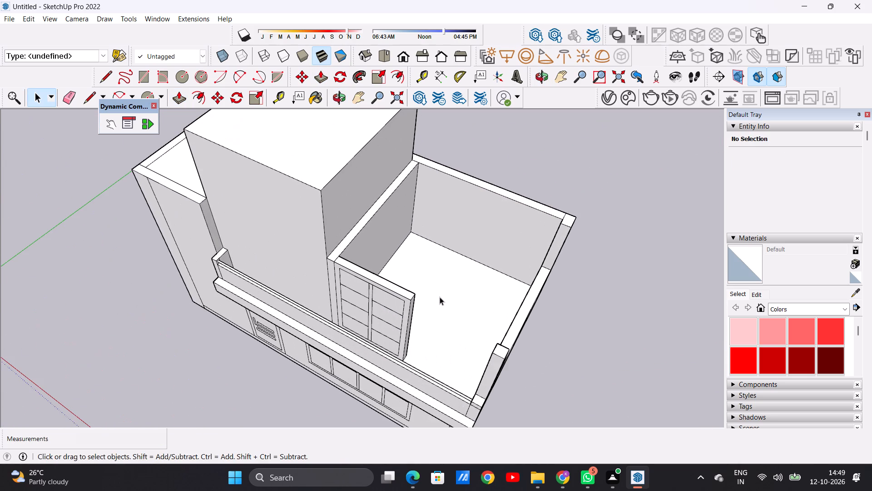
scroll(443, 273, down, 6)
middle_drag(424, 252, 437, 320)
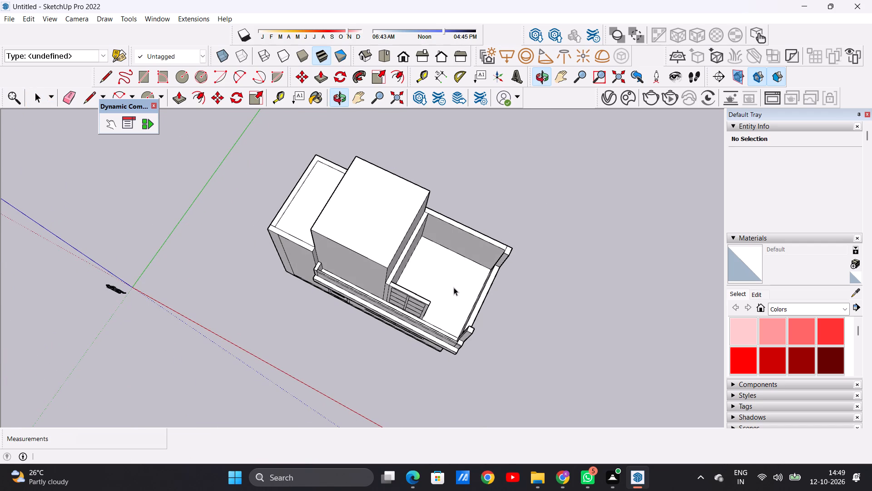
scroll(458, 294, down, 5)
middle_drag(465, 314, 326, 237)
scroll(399, 297, up, 3)
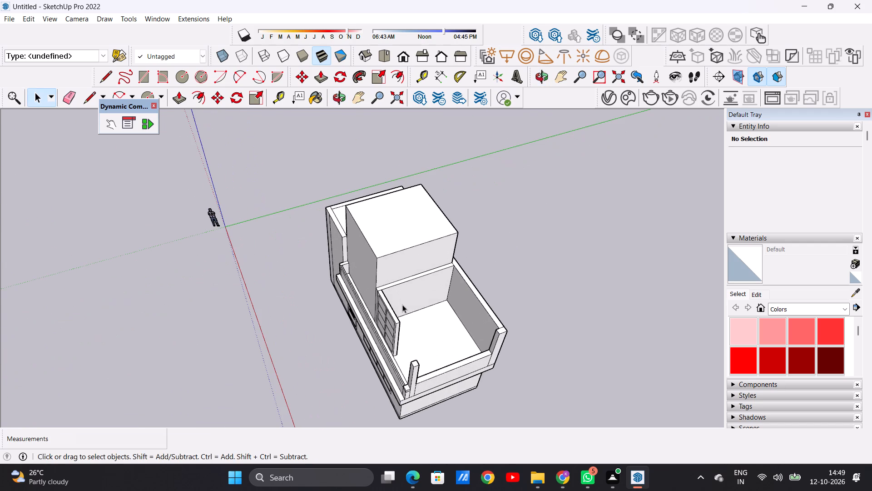
scroll(402, 305, up, 1)
key(p)
scroll(388, 319, up, 5)
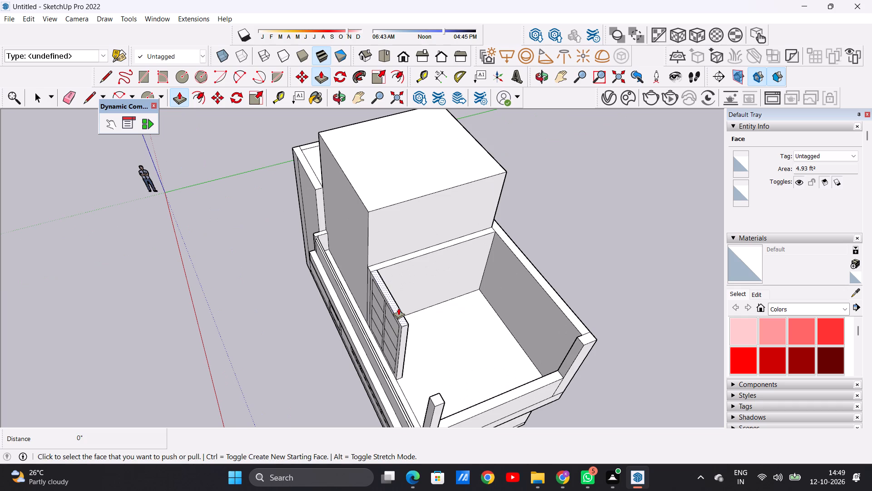
key(space)
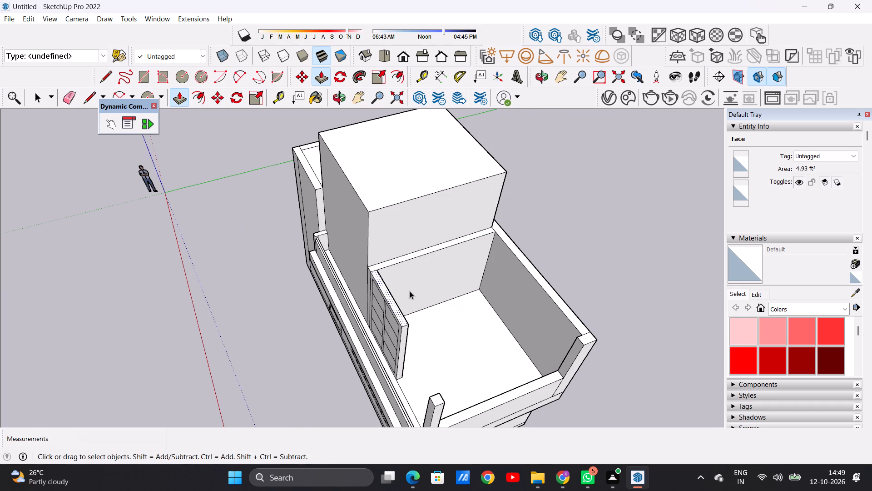
scroll(409, 229, down, 6)
scroll(424, 264, up, 6)
middle_drag(406, 276, 340, 203)
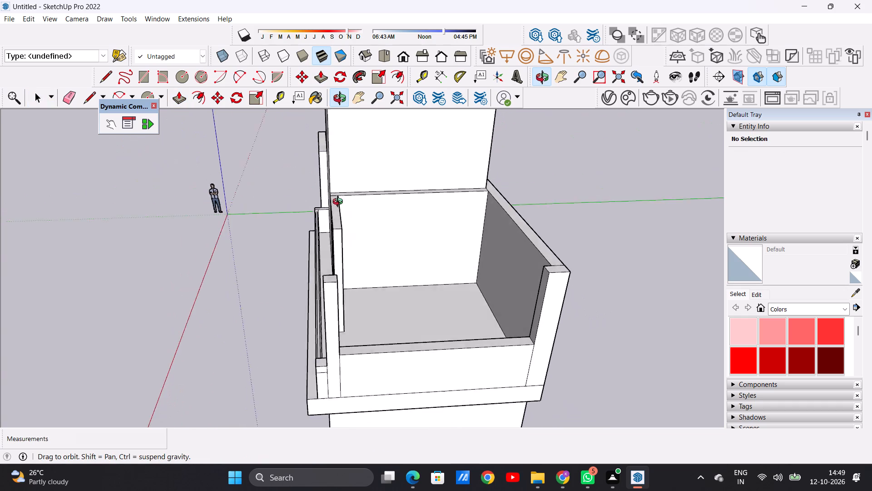
middle_drag(340, 203, 329, 232)
scroll(325, 211, up, 4)
middle_drag(327, 214, 340, 210)
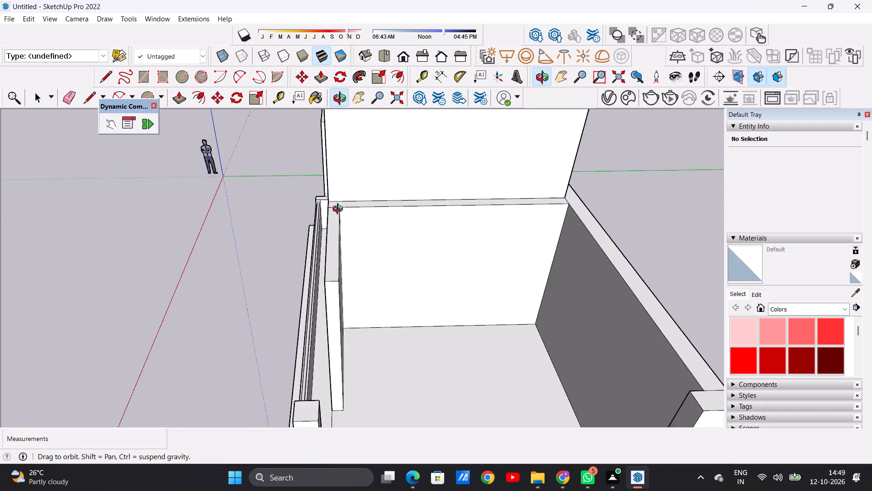
middle_drag(340, 210, 387, 211)
scroll(371, 215, up, 2)
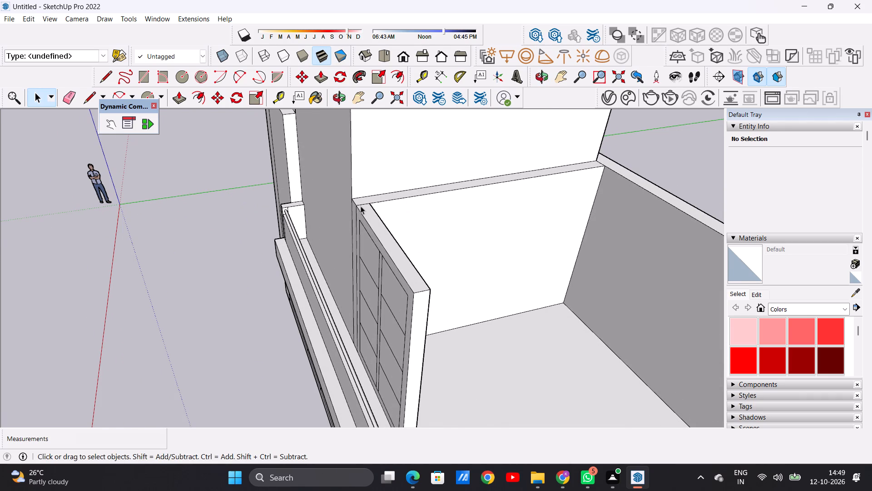
scroll(361, 206, down, 15)
middle_drag(416, 231, 406, 246)
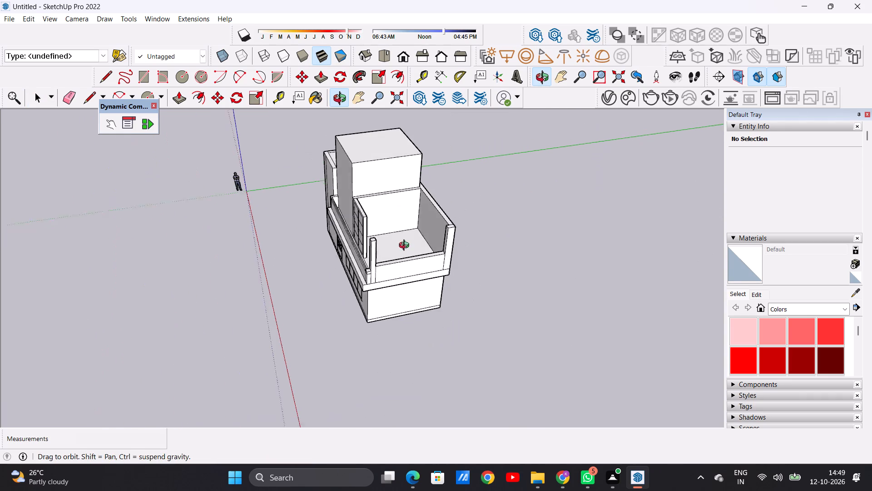
middle_drag(406, 246, 520, 331)
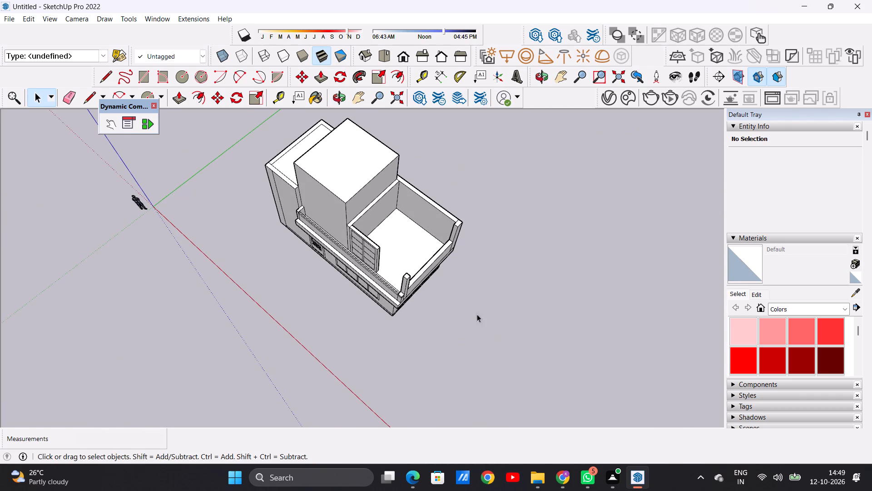
scroll(418, 255, up, 5)
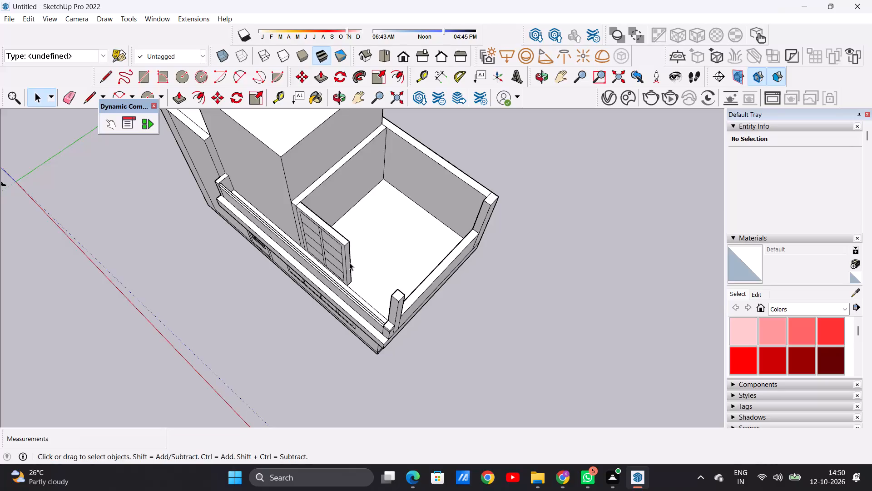
scroll(342, 244, down, 5)
middle_drag(338, 240, 321, 178)
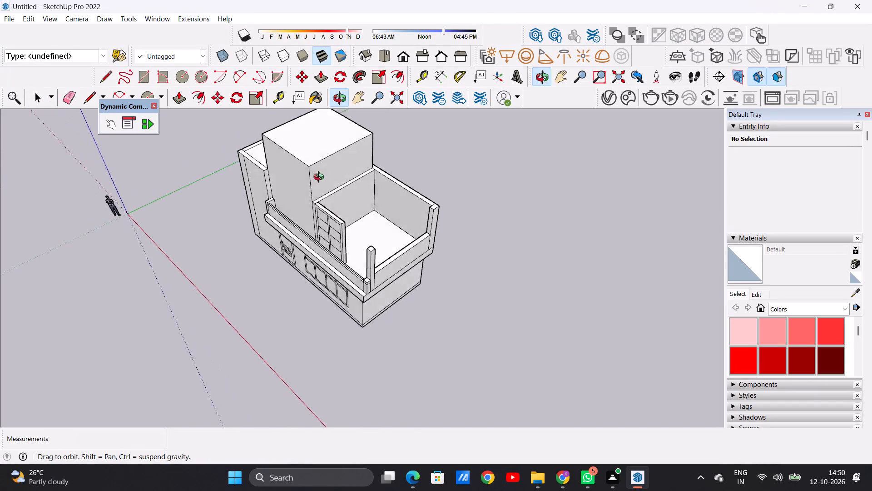
middle_drag(321, 178, 313, 163)
scroll(318, 194, up, 1)
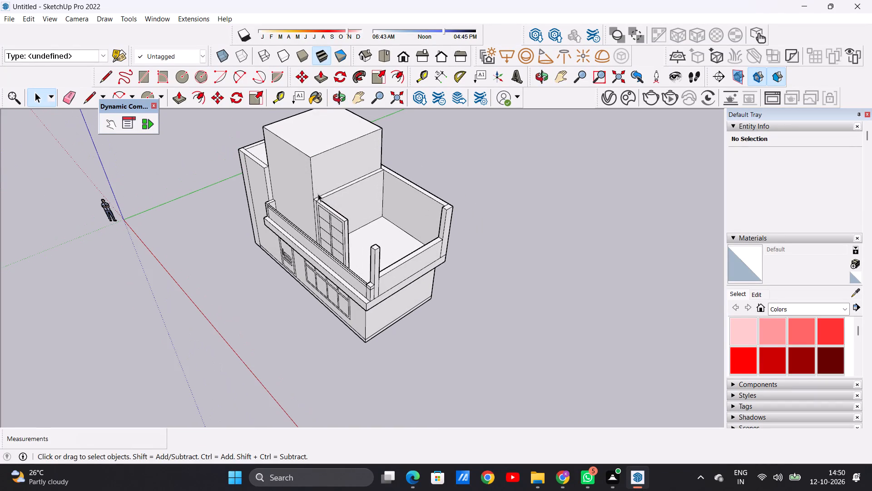
Undo the Push/Pull that raised the second-floor block above the first-floor room.
key(ctrl+z)
Push/Pull the middle roof face of the first-floor room up 10 3/8" to form a roof slab.
scroll(312, 192, down, 3)
middle_drag(307, 185, 415, 188)
scroll(298, 190, up, 6)
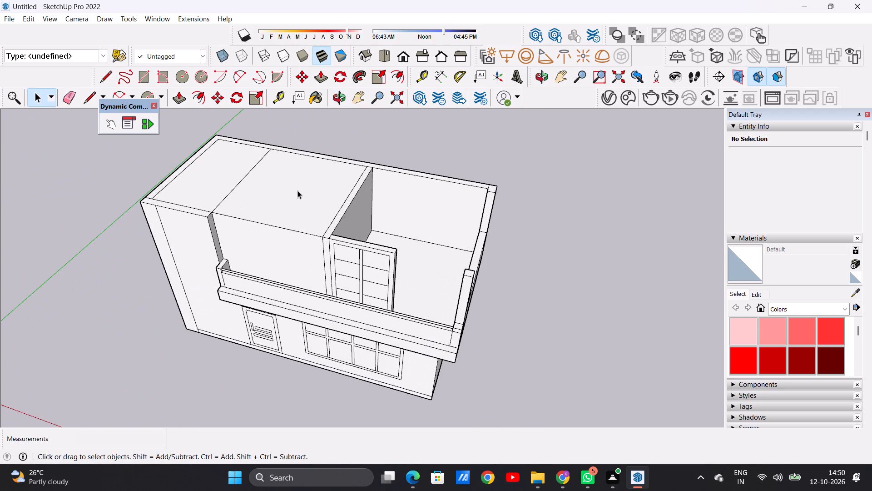
key(p)
click(307, 207)
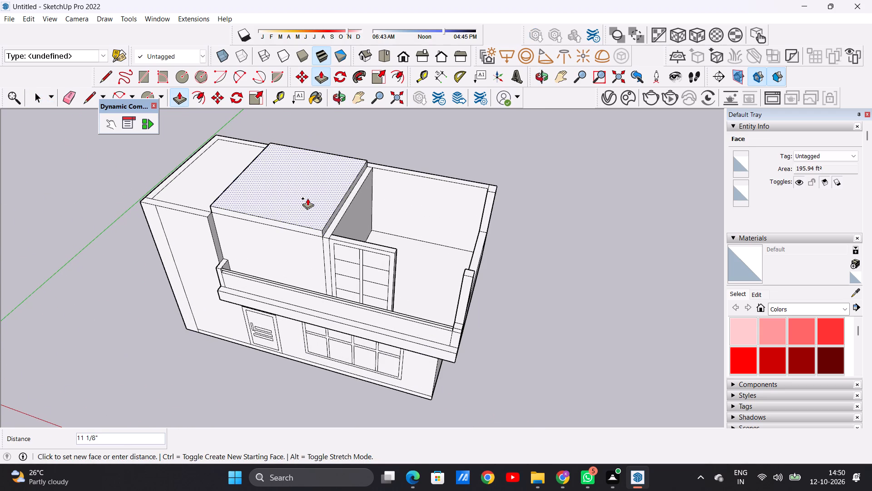
click(307, 200)
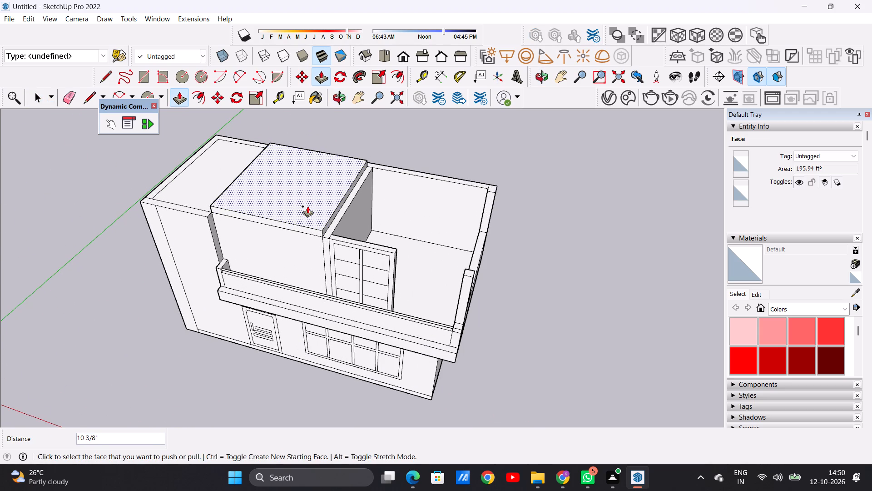
middle_drag(318, 238, 318, 165)
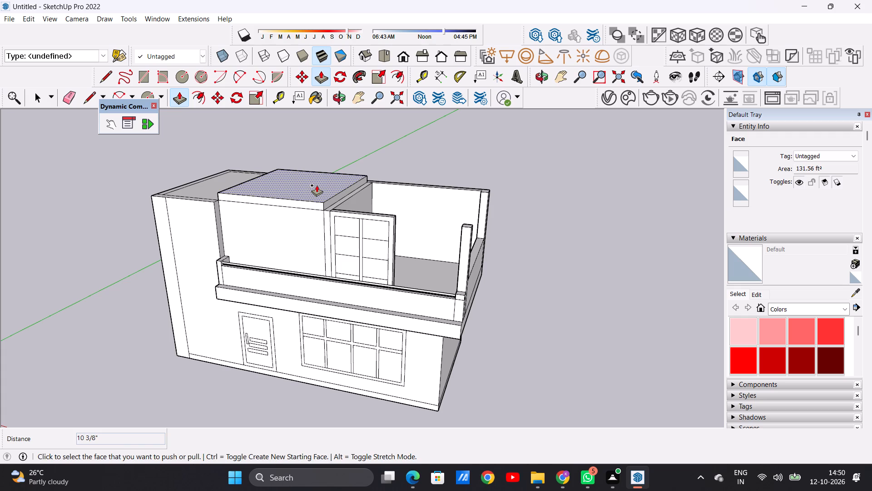
click(317, 185)
key(space)
Push/Pull the top face of the new roof slab down a few inches to make it thinner.
scroll(313, 203, up, 6)
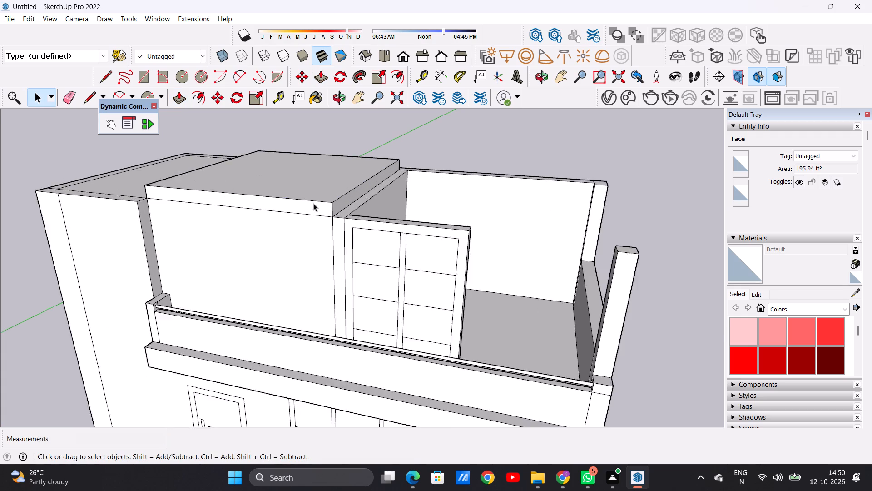
scroll(313, 203, up, 4)
key(p)
scroll(315, 201, up, 5)
click(321, 186)
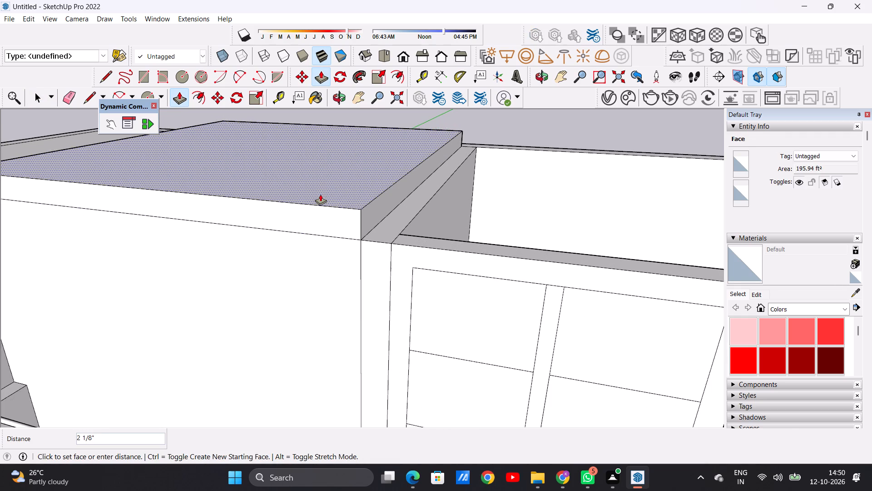
click(319, 199)
Push/Pull the slab's terrace-side edge face out 16' 3/16" over the open terrace to the corner post.
scroll(394, 181, down, 5)
middle_drag(421, 187, 352, 198)
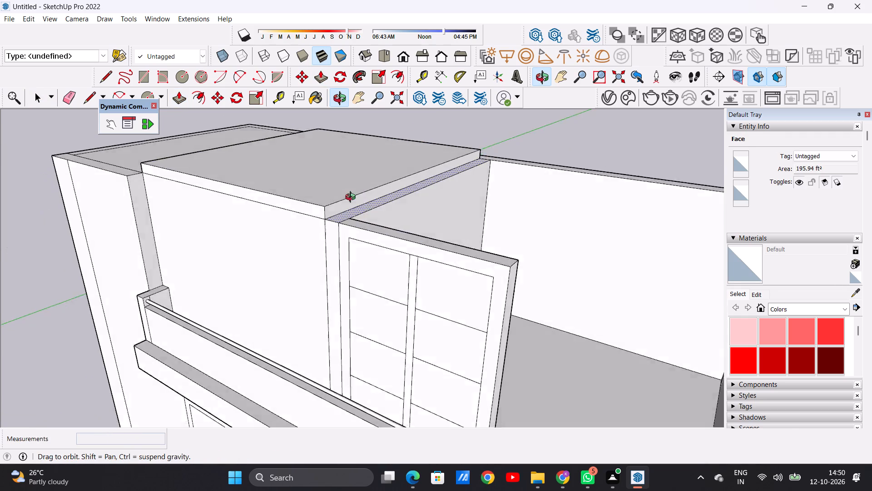
middle_drag(352, 198, 334, 211)
scroll(326, 219, up, 5)
click(312, 223)
scroll(388, 231, down, 11)
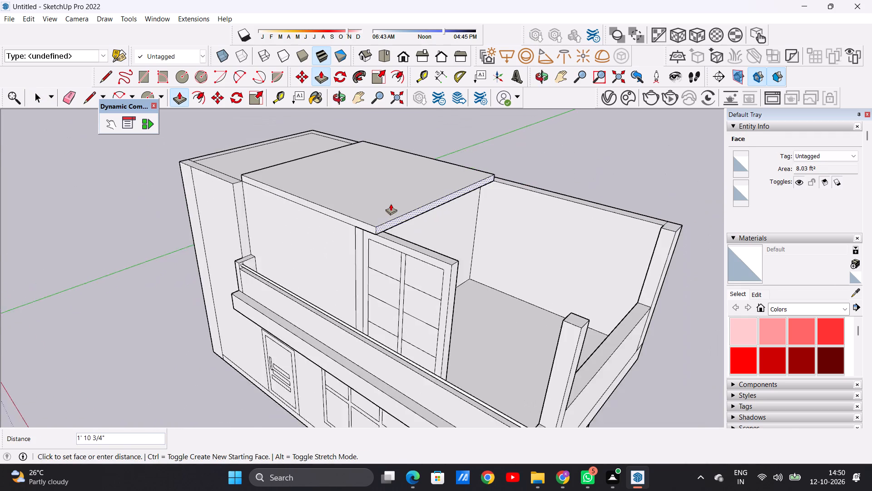
scroll(391, 204, down, 7)
scroll(485, 251, up, 18)
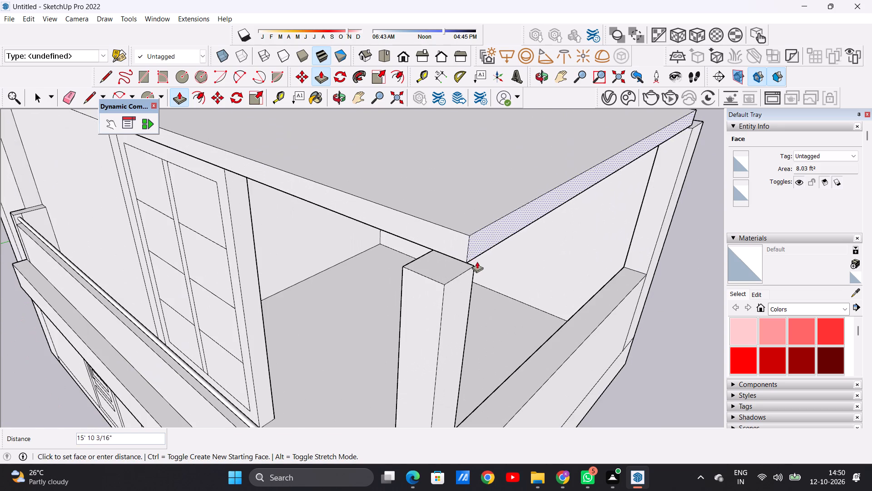
click(472, 268)
Push/Pull the slab's opposite end face about 7' 11" across the remaining roof towards the outer side wall.
scroll(449, 266, down, 11)
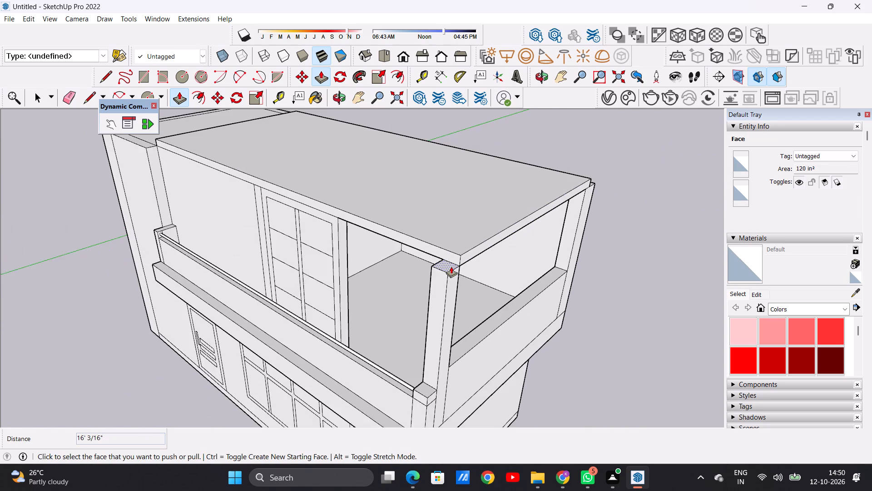
scroll(446, 274, down, 4)
scroll(404, 266, down, 4)
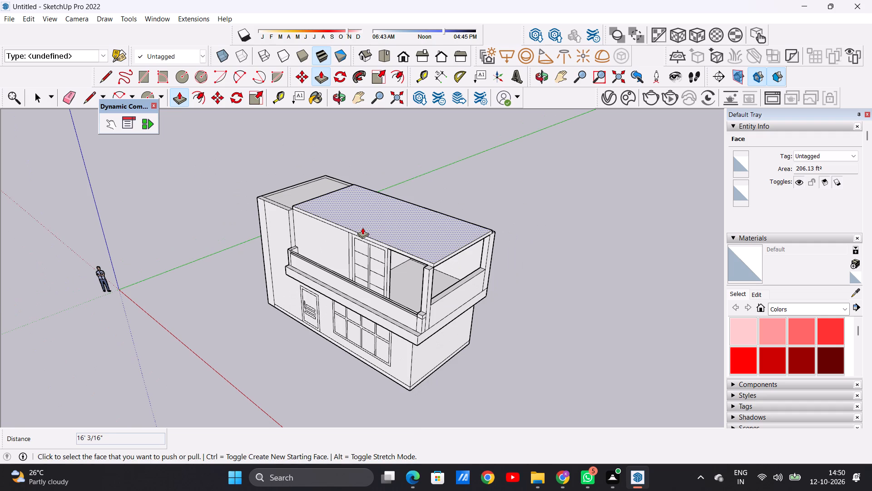
middle_drag(322, 211, 610, 192)
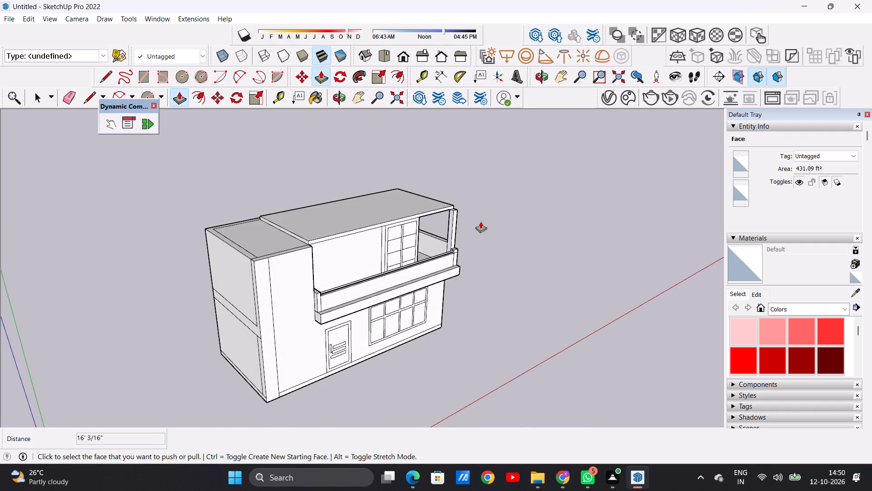
scroll(316, 237, up, 12)
click(305, 240)
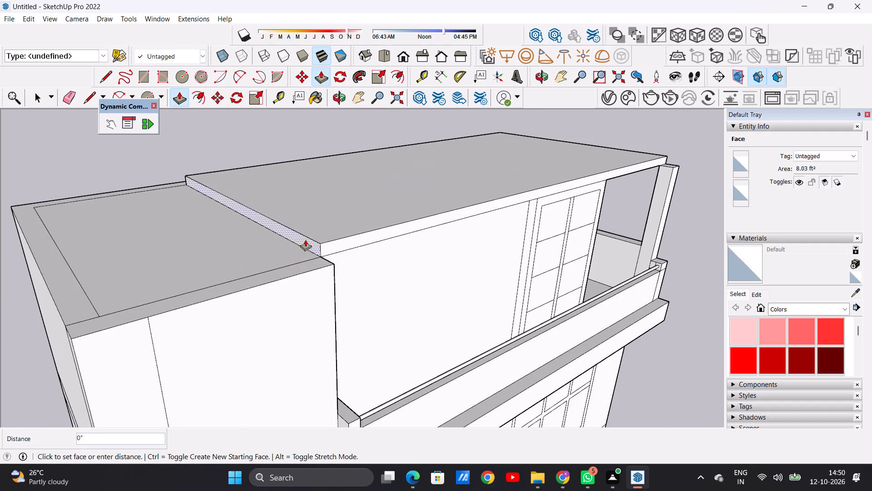
click(96, 314)
key(space)
Examine how the extended roof slab meets the balcony front, corner post and rear wall edge.
scroll(154, 314, down, 6)
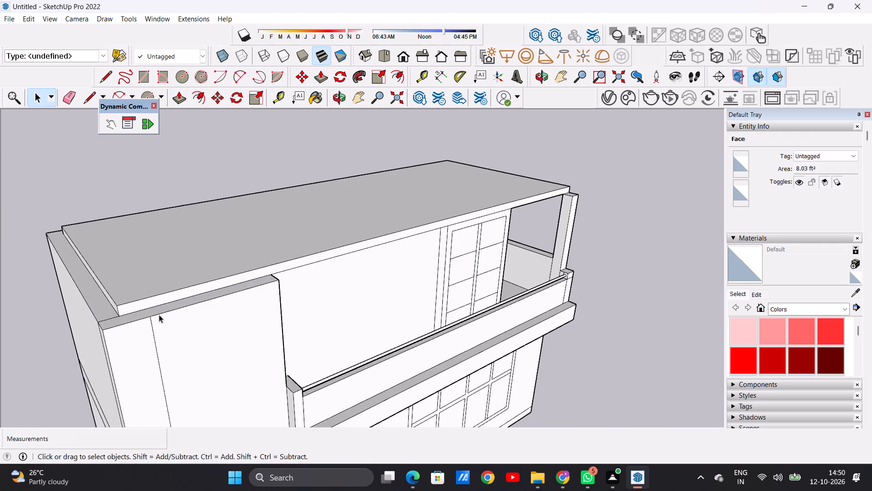
scroll(159, 315, down, 12)
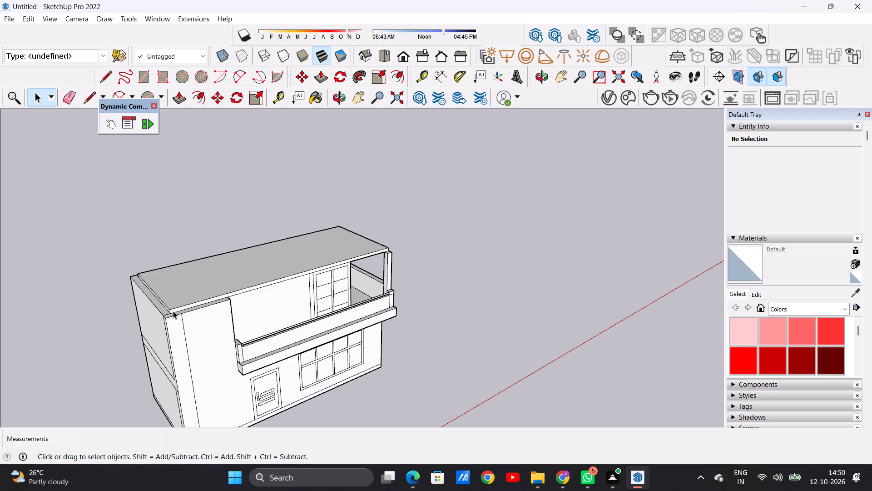
scroll(197, 301, down, 12)
middle_drag(292, 297, 208, 212)
scroll(208, 212, up, 1)
scroll(256, 288, up, 14)
middle_drag(226, 283, 197, 338)
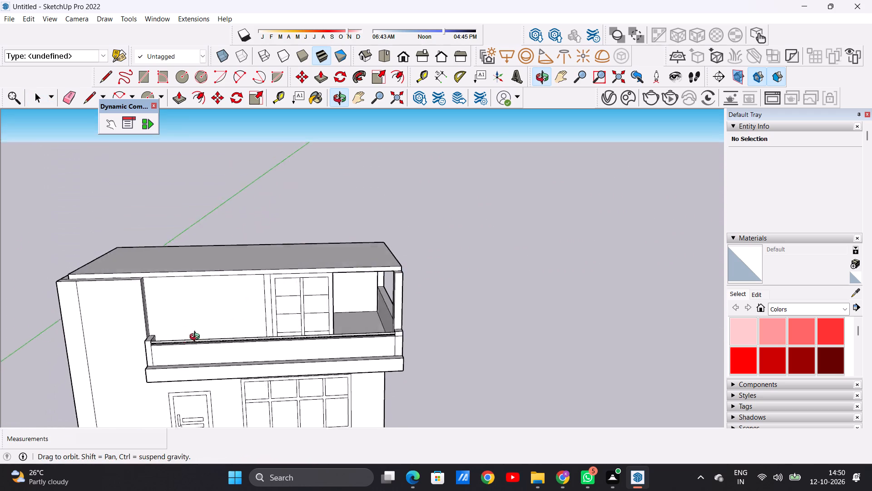
middle_drag(197, 338, 157, 376)
scroll(196, 305, up, 5)
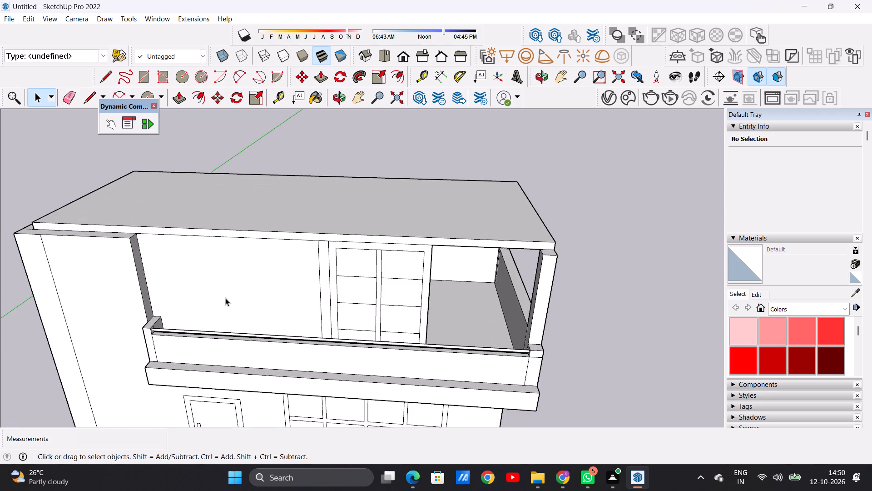
scroll(292, 296, down, 5)
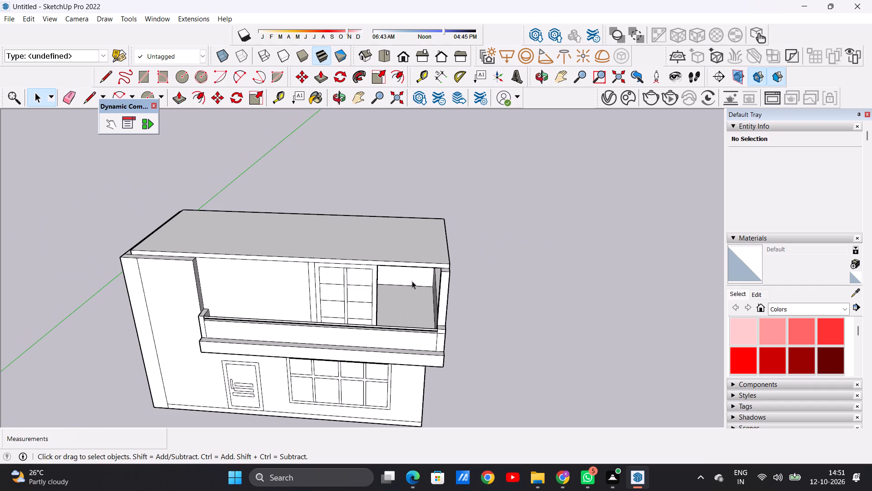
middle_drag(416, 282, 177, 325)
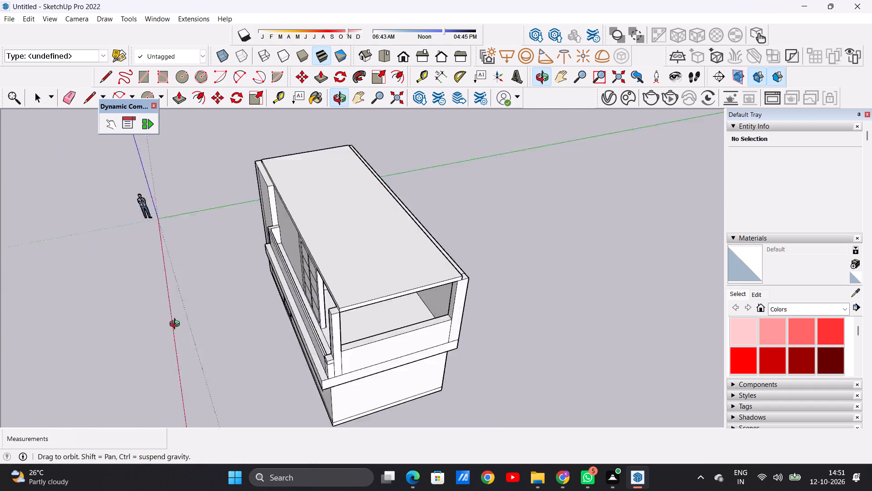
middle_drag(177, 325, 117, 312)
scroll(500, 314, up, 6)
middle_drag(452, 319, 416, 347)
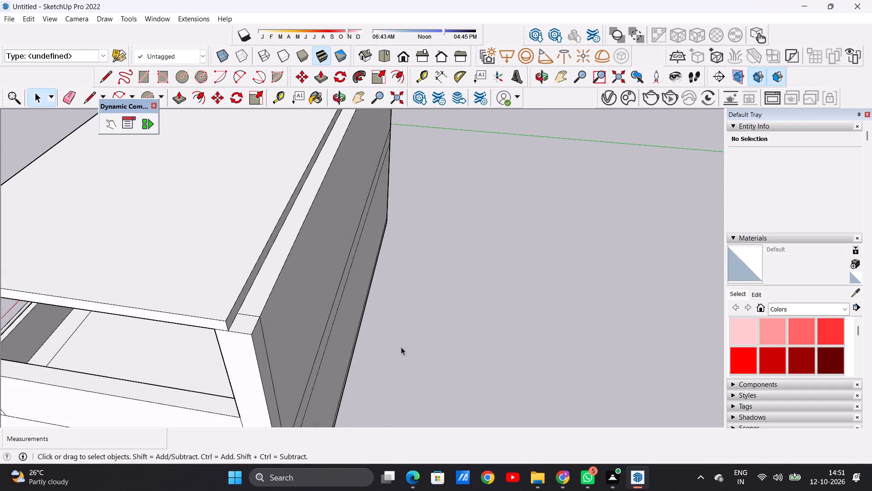
Push/Pull the roof slab's long rear edge face out about 10 15/16" to the rear wall's outer face.
scroll(238, 312, up, 9)
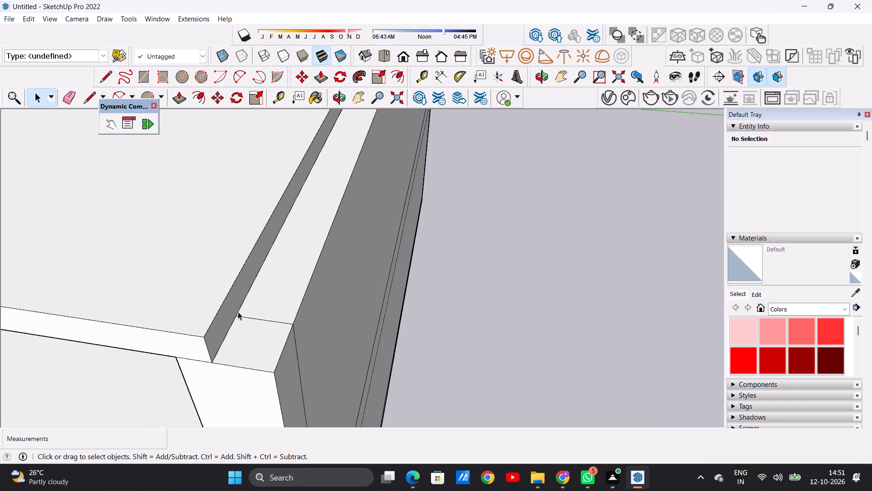
key(p)
click(226, 315)
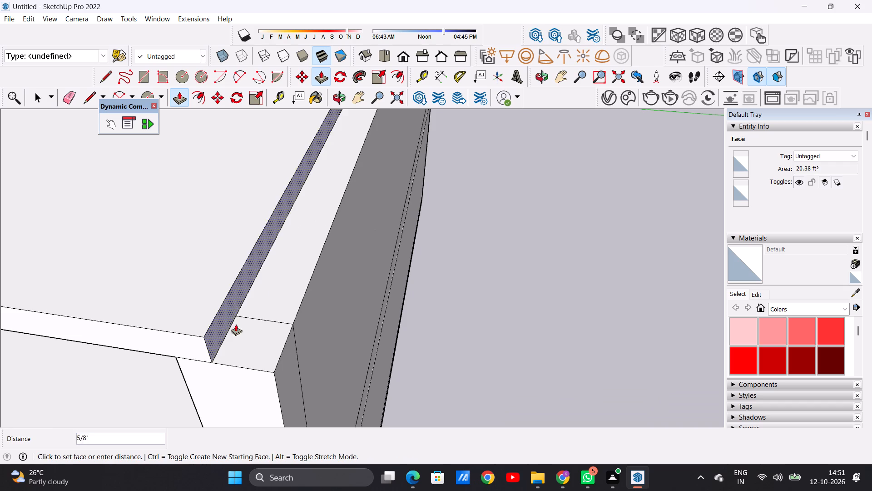
click(278, 369)
scroll(262, 333, down, 7)
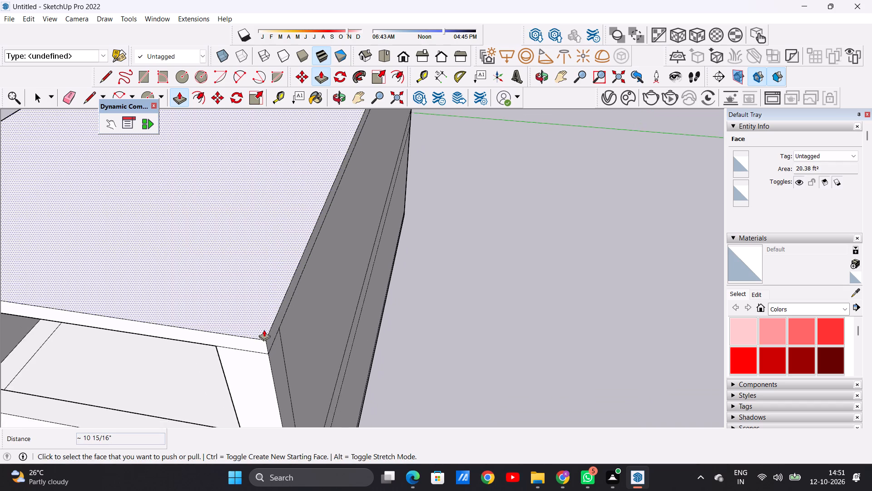
scroll(264, 330, down, 15)
Push/Pull the roof slab's short end face, on the side away from the terrace, out flush with the outer side wall.
middle_drag(446, 273, 159, 258)
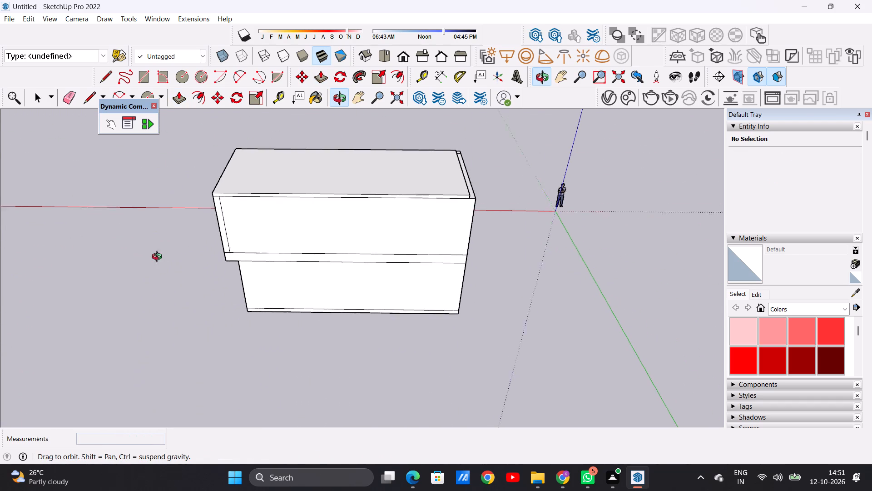
middle_drag(159, 258, 158, 258)
scroll(580, 237, up, 5)
middle_drag(583, 248, 311, 320)
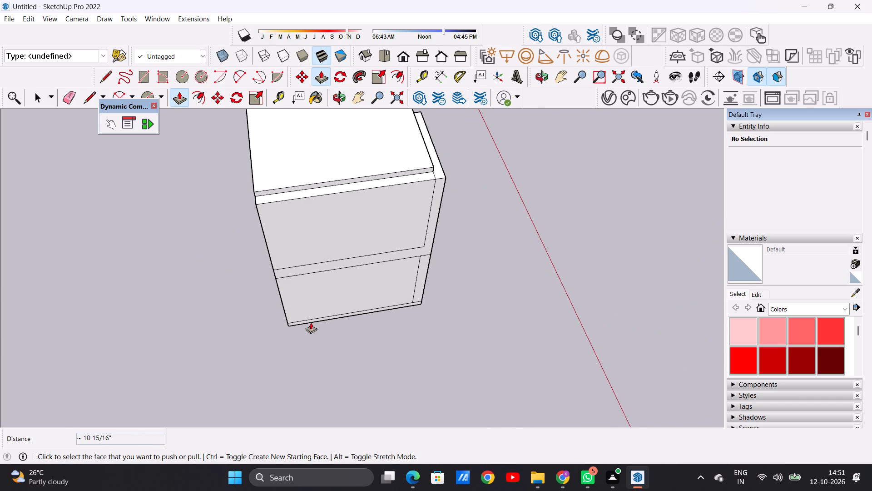
scroll(311, 326, down, 3)
scroll(277, 204, up, 16)
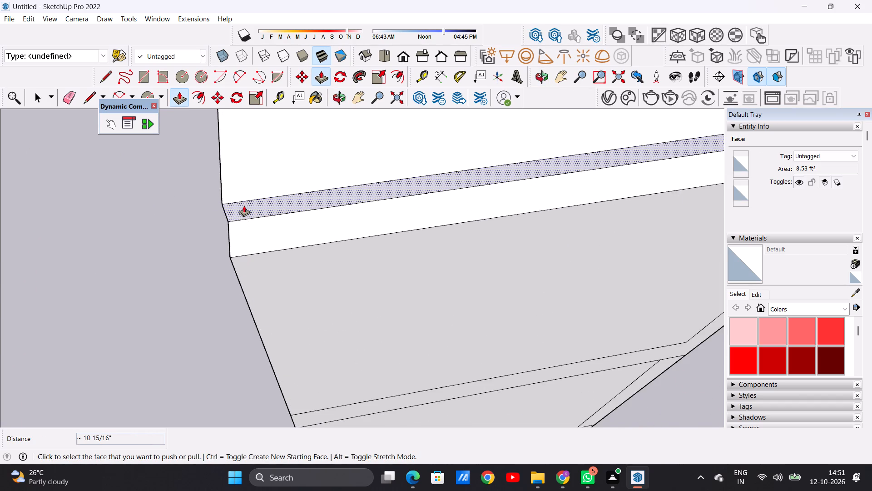
click(244, 205)
click(229, 262)
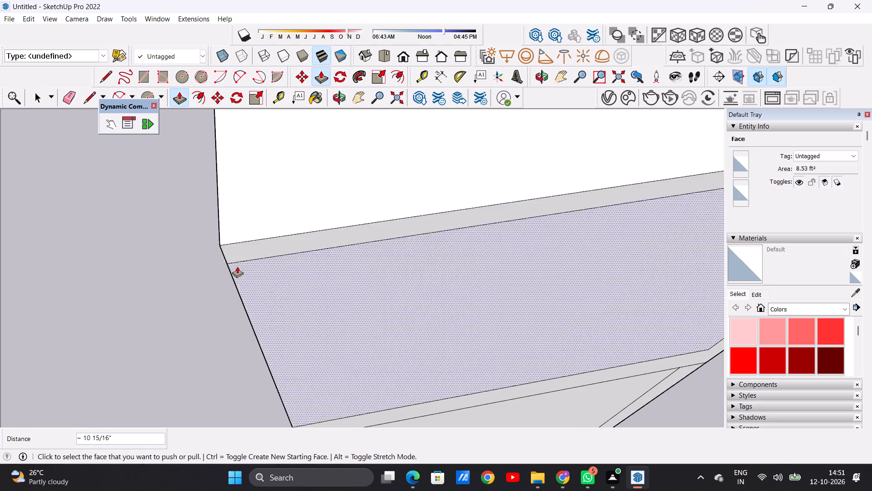
scroll(289, 272, down, 7)
key(space)
Examine the extended roof slab from the front and above, checking its front edge over the first-floor wall and balcony.
scroll(327, 249, down, 15)
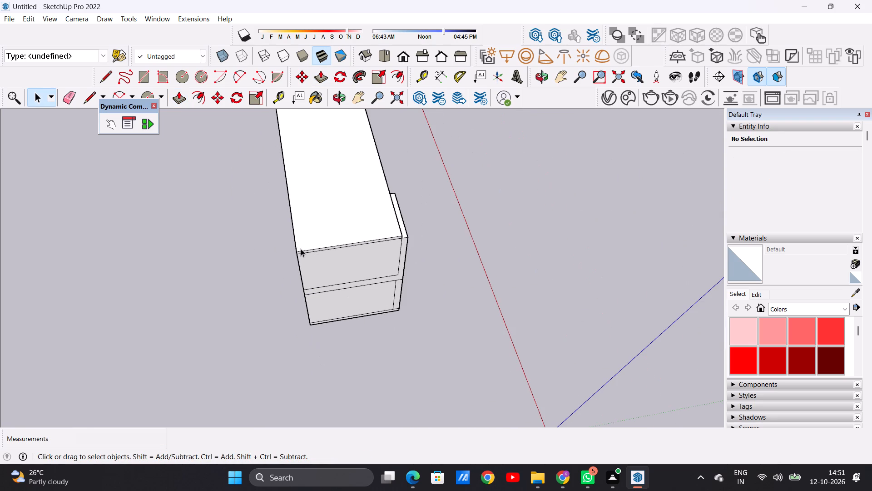
scroll(301, 249, down, 4)
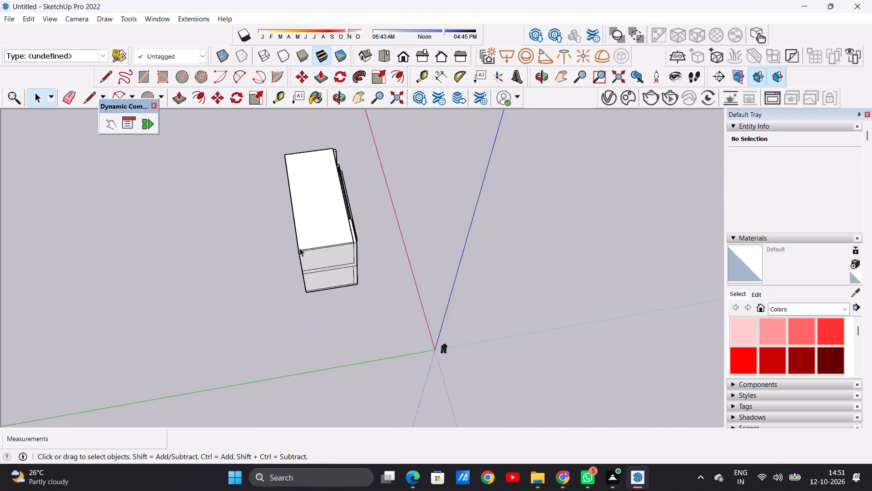
scroll(300, 248, down, 6)
middle_drag(393, 245, 245, 158)
middle_drag(437, 224, 294, 187)
scroll(335, 195, up, 3)
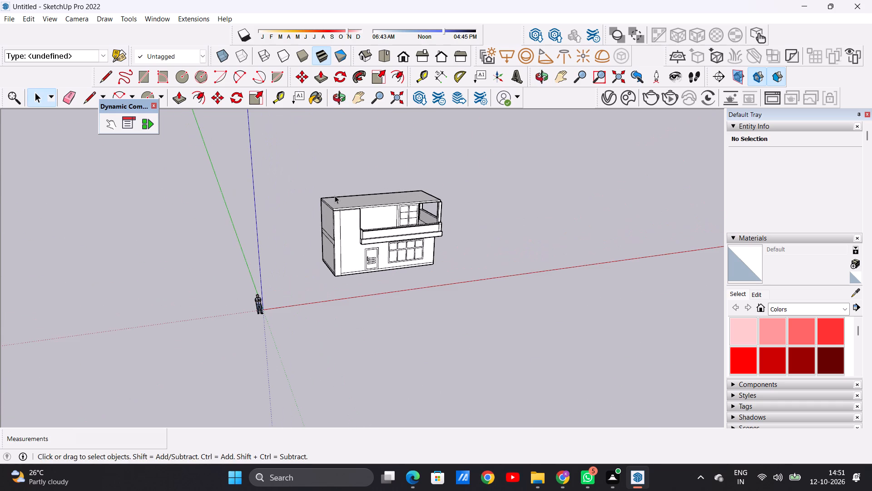
scroll(355, 211, down, 2)
middle_drag(398, 221, 310, 212)
scroll(363, 197, up, 15)
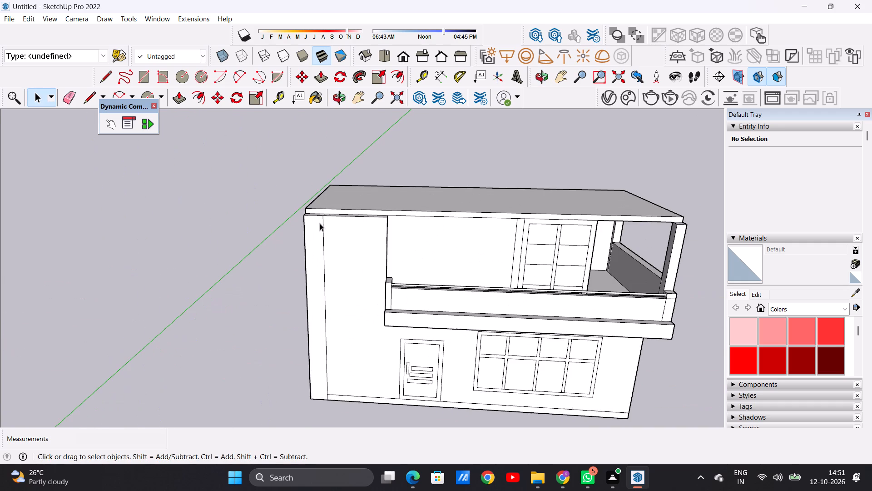
middle_drag(336, 201, 334, 214)
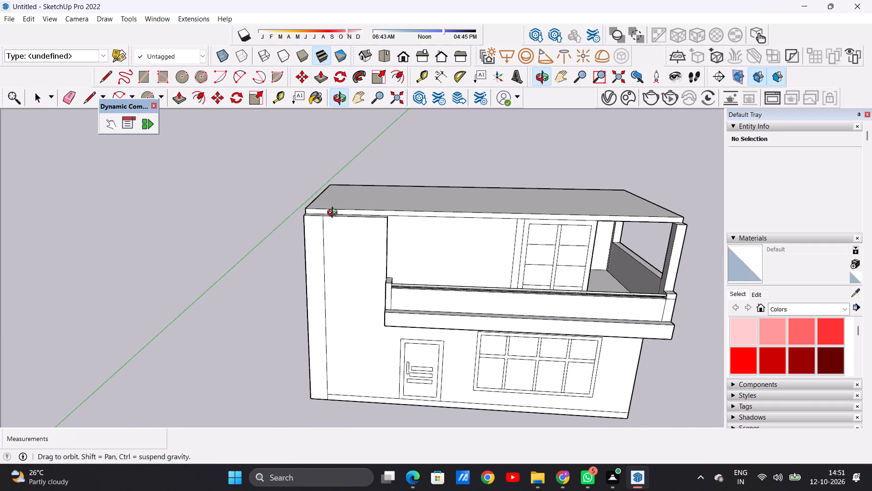
middle_drag(334, 214, 327, 321)
scroll(370, 251, up, 2)
scroll(370, 251, down, 1)
scroll(370, 251, up, 4)
scroll(329, 257, down, 13)
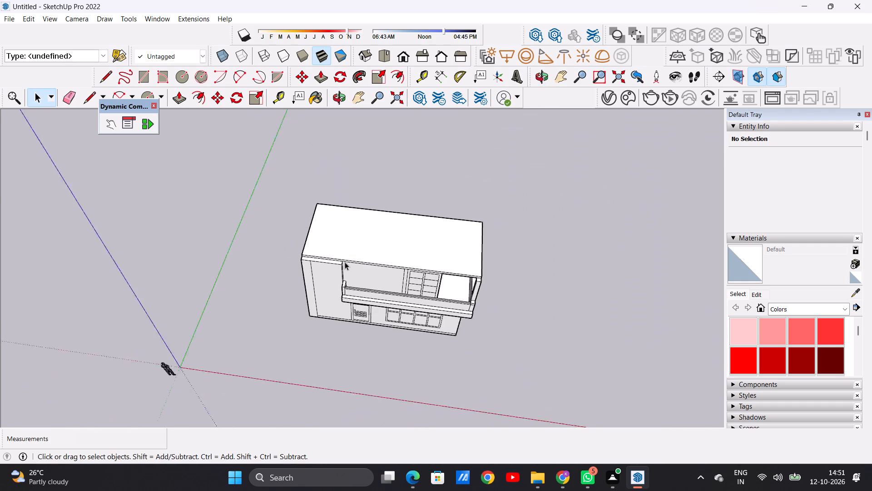
scroll(345, 262, down, 2)
middle_drag(419, 211, 429, 159)
middle_drag(390, 323, 381, 212)
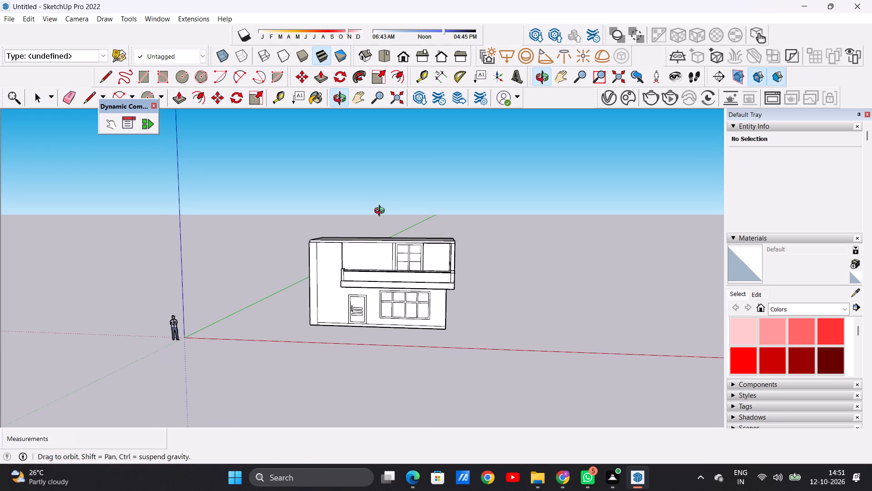
middle_drag(381, 212, 379, 214)
scroll(353, 245, up, 9)
scroll(350, 237, down, 1)
scroll(350, 237, up, 1)
scroll(350, 237, down, 1)
scroll(350, 237, up, 3)
middle_drag(441, 250, 427, 320)
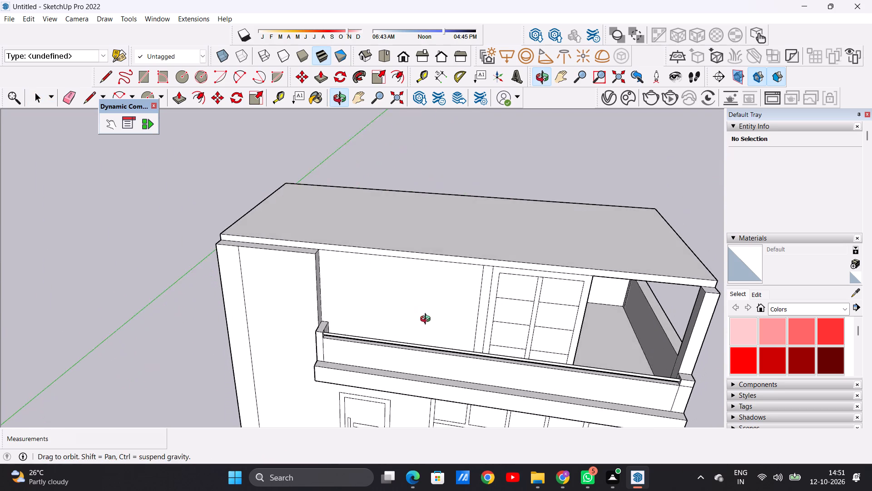
middle_drag(427, 320, 433, 330)
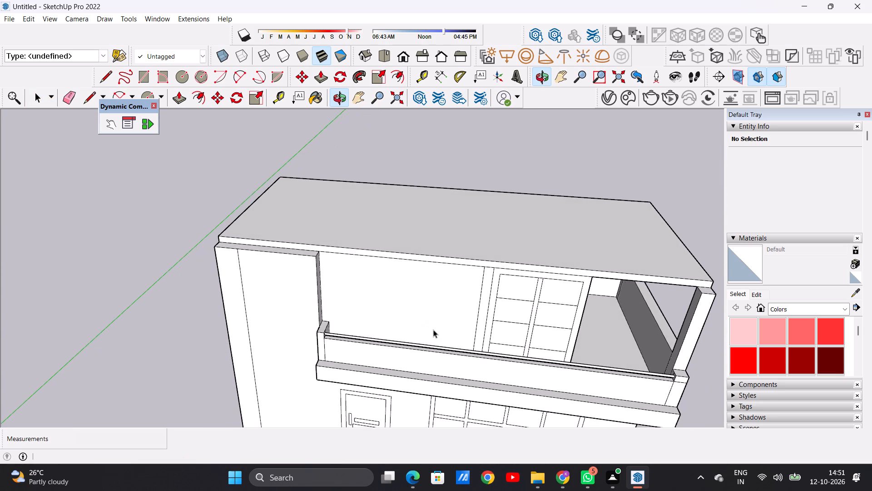
scroll(412, 308, down, 5)
scroll(453, 280, up, 6)
middle_drag(441, 287, 448, 245)
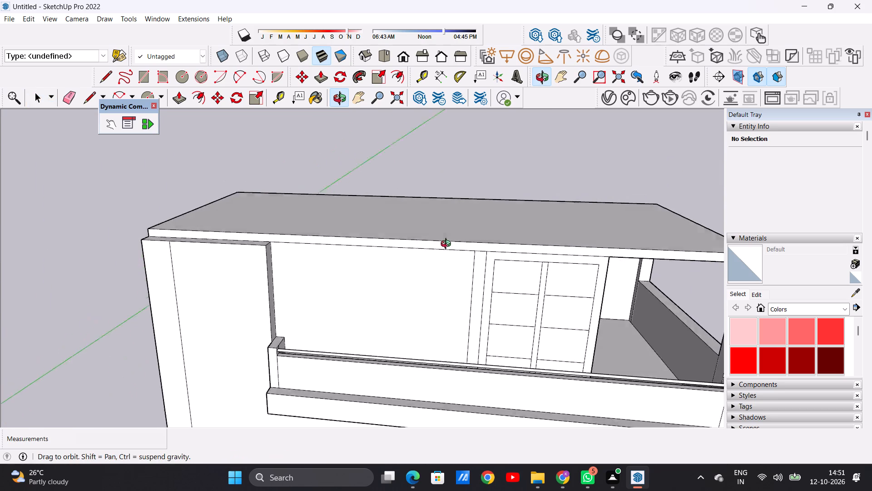
middle_drag(448, 245, 461, 203)
Erase the horizontal seam line between the roof slab's front face and the first-floor wall beside the terrace door.
scroll(451, 234, up, 4)
middle_drag(379, 246, 362, 262)
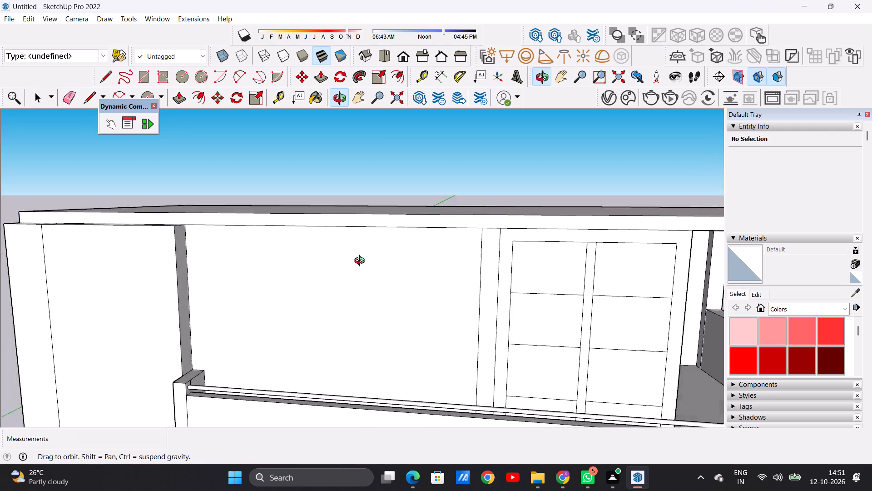
middle_drag(362, 262, 369, 292)
scroll(369, 292, up, 2)
key(e)
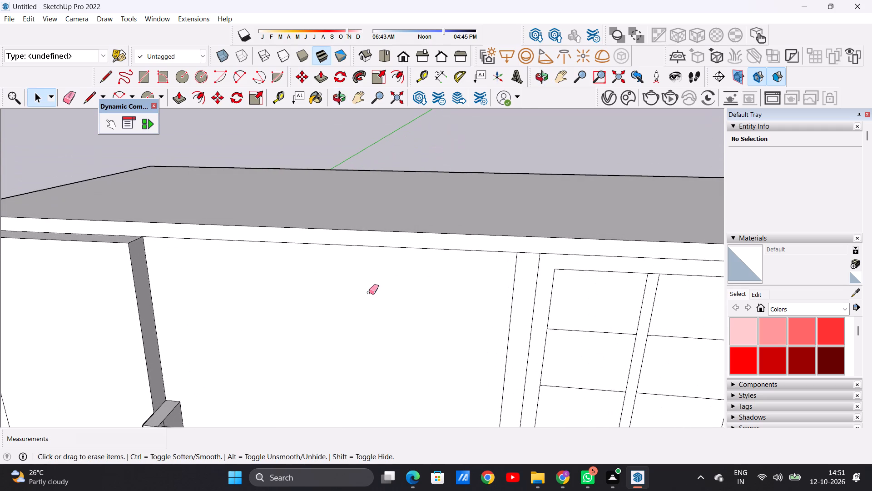
drag(358, 242, 358, 252)
key(space)
Draw a line about 15' 7 1/8" across the roof slab's top, from above the projecting wall block's inner corner to the rear edge.
scroll(309, 281, down, 2)
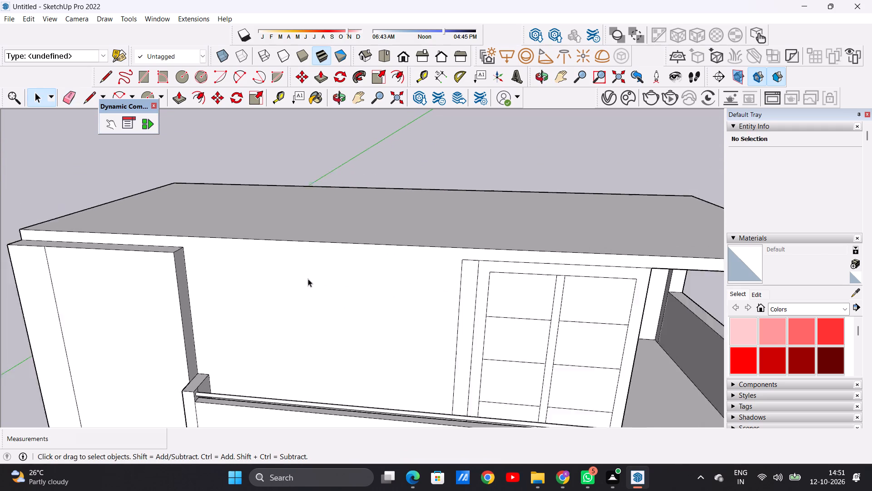
scroll(308, 279, down, 4)
middle_drag(273, 238, 265, 307)
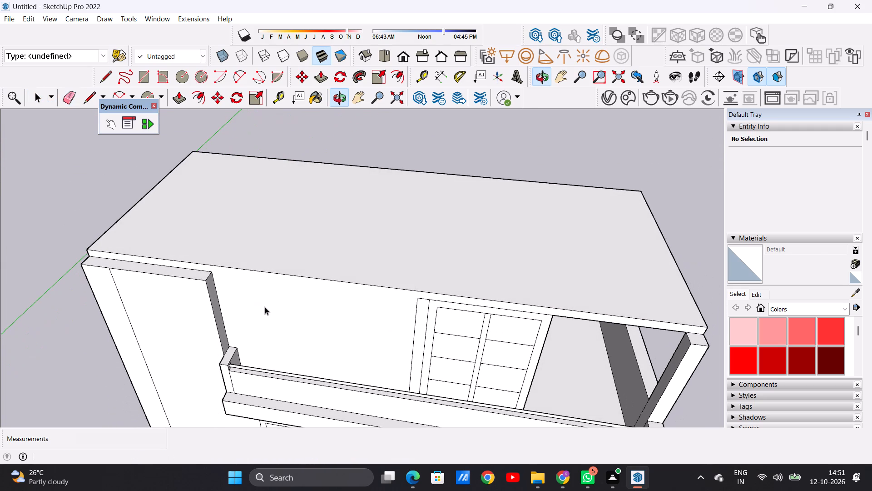
key(l)
scroll(208, 250, up, 8)
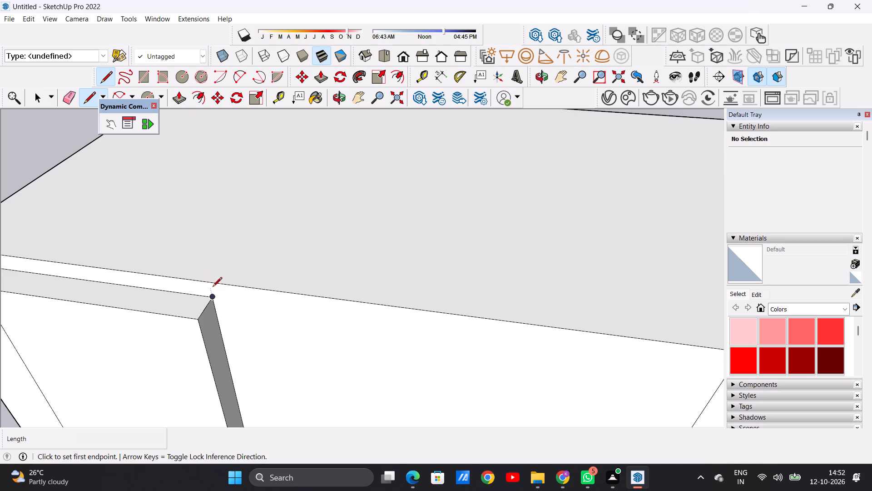
click(208, 281)
click(208, 281)
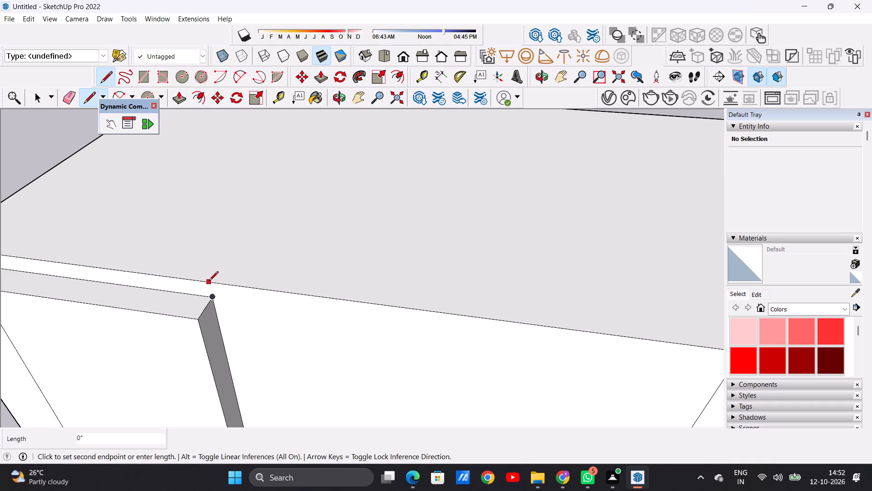
scroll(226, 269, down, 13)
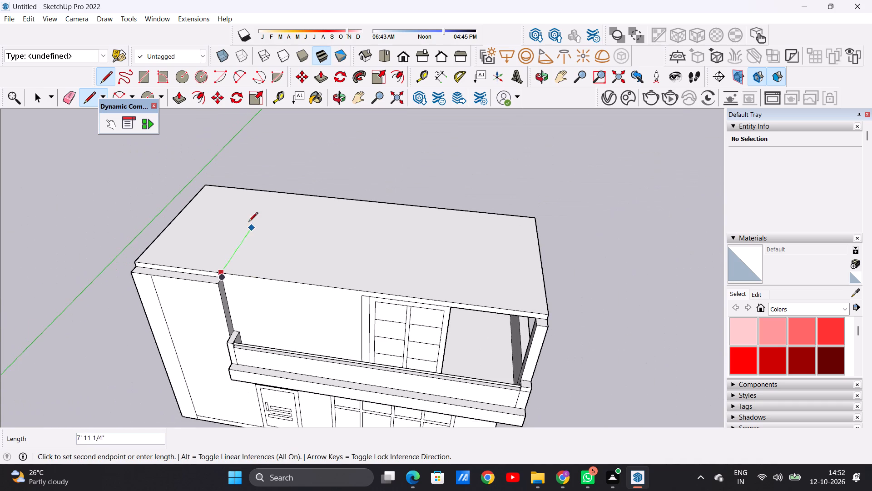
scroll(263, 195, up, 4)
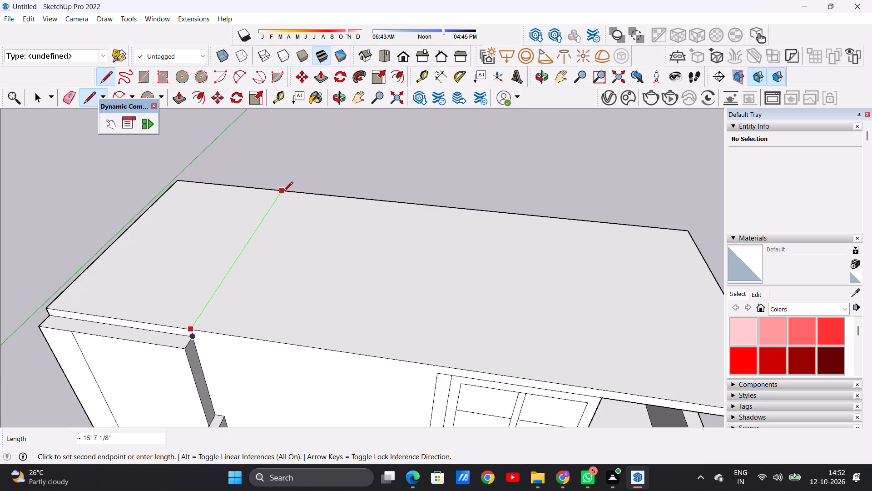
click(283, 192)
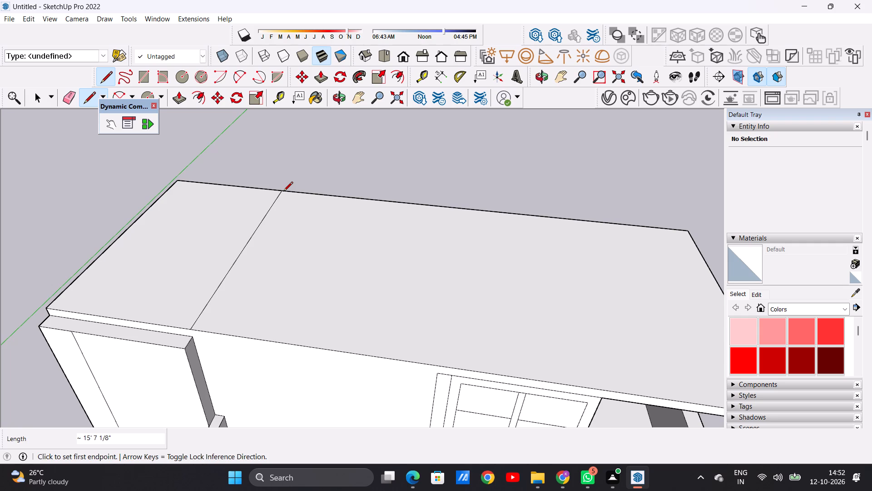
key(space)
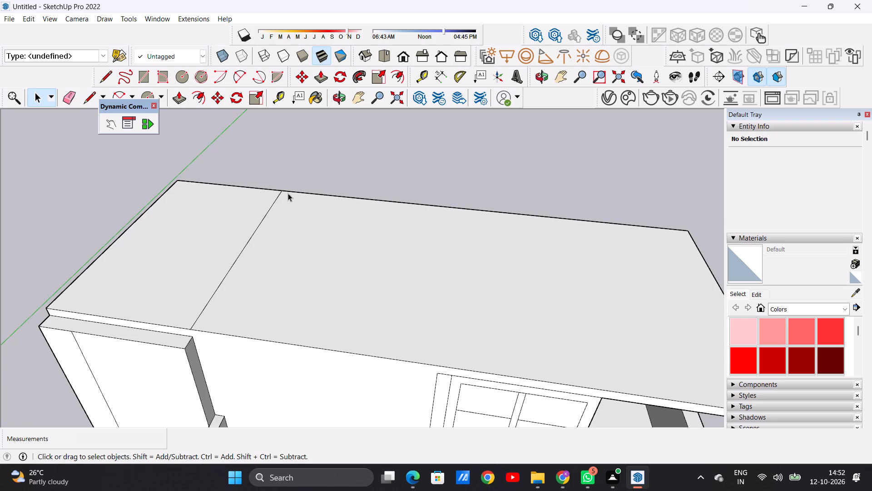
Erase the extra vertical line on the first-floor wall just outside the terrace door's frame.
scroll(306, 230, down, 6)
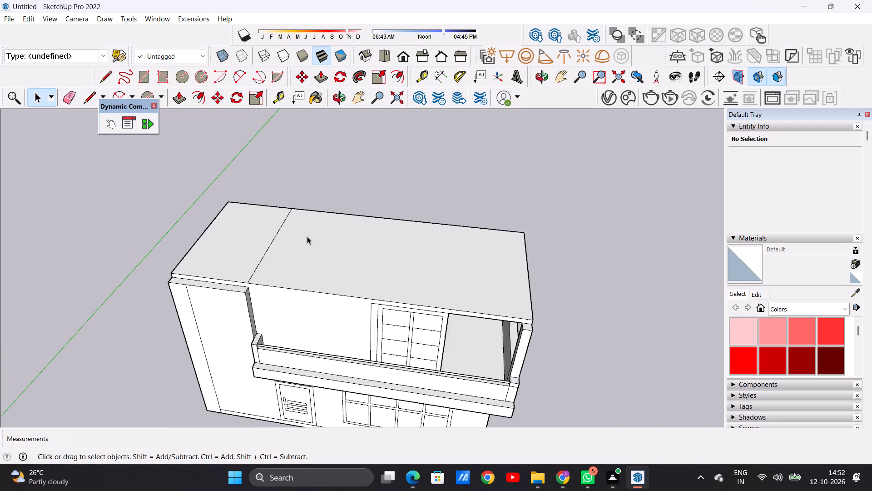
scroll(306, 252, down, 2)
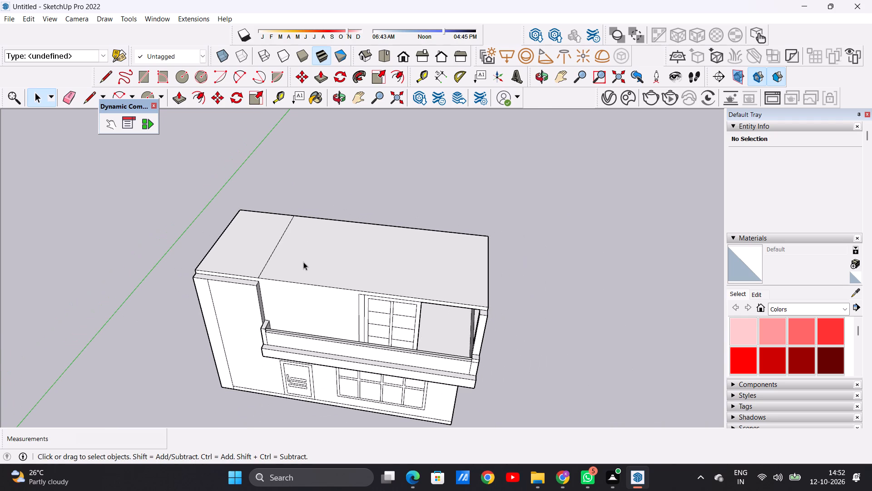
scroll(303, 261, down, 5)
middle_drag(337, 300, 368, 233)
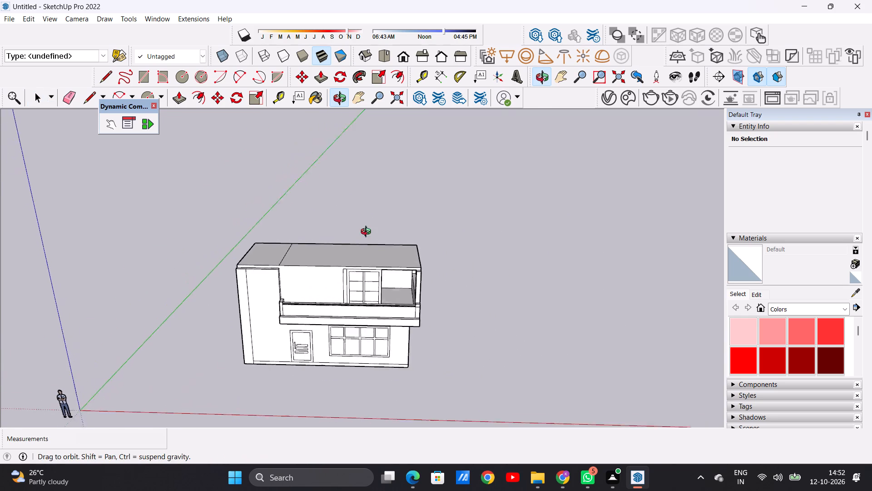
middle_drag(368, 233, 374, 215)
scroll(359, 261, up, 10)
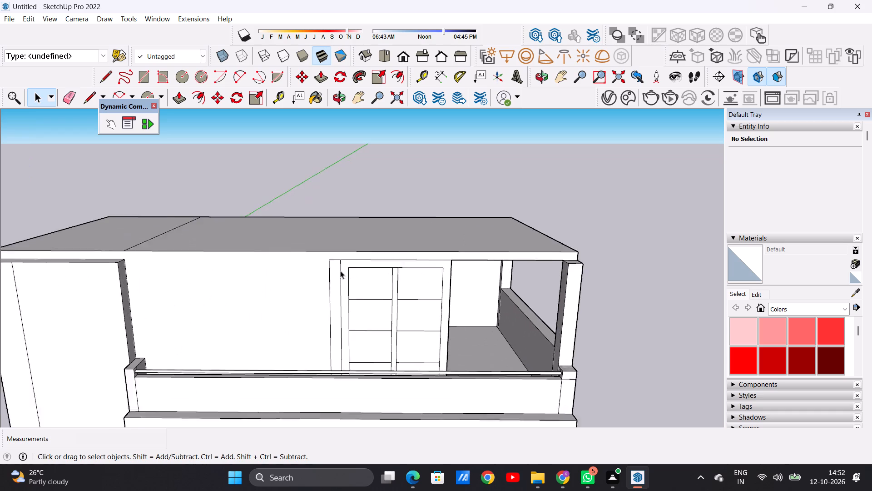
scroll(340, 271, up, 3)
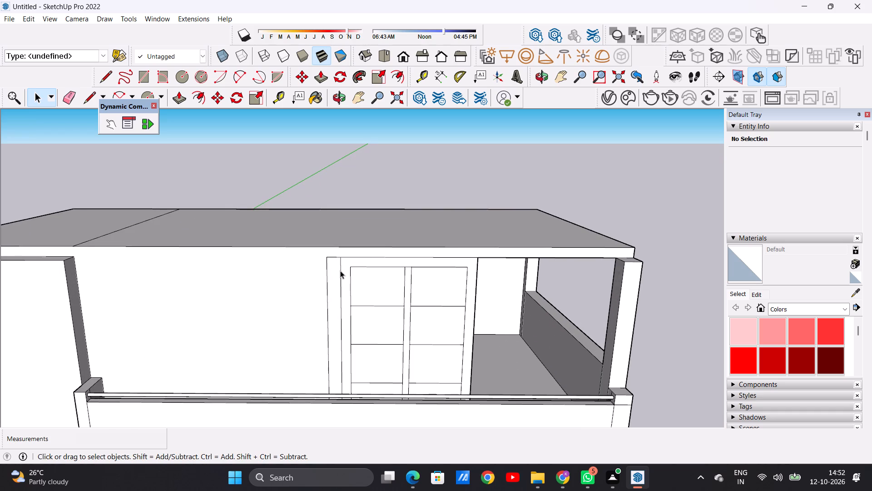
key(e)
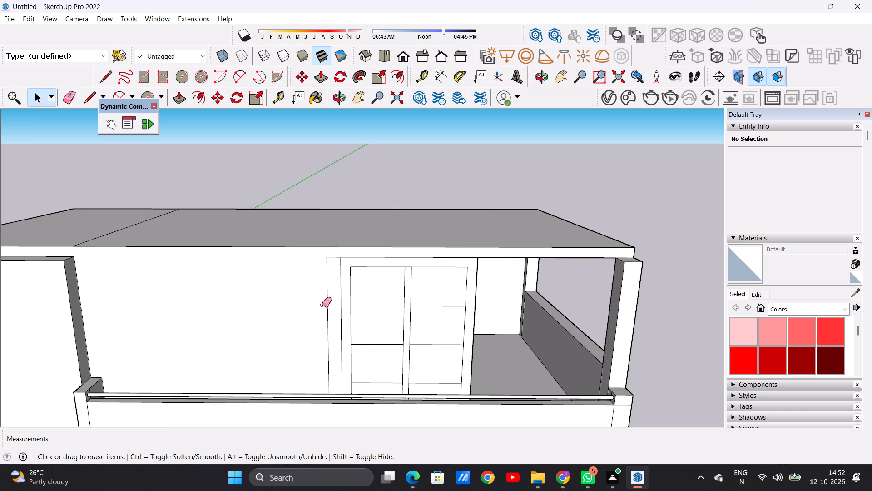
scroll(329, 310, up, 7)
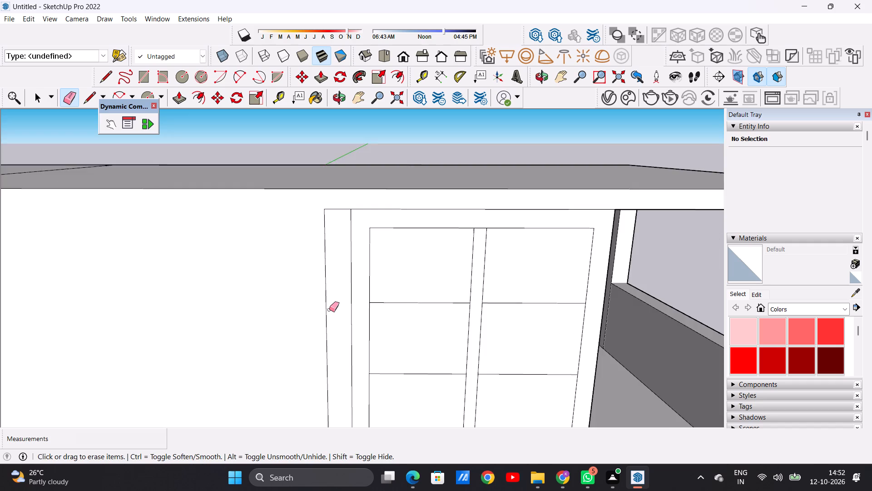
scroll(329, 310, up, 5)
drag(326, 291, 316, 291)
scroll(316, 292, down, 7)
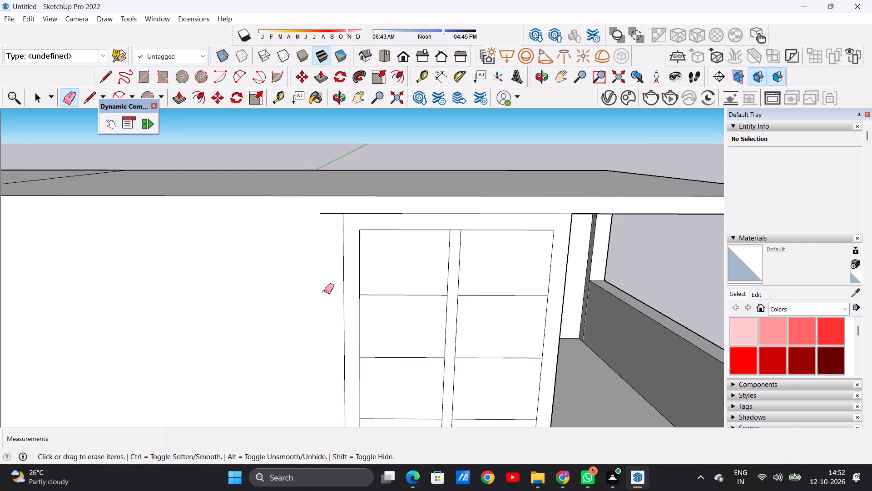
Erase the short stray horizontal line on the first-floor wall beside the top corner of the terrace door's frame.
scroll(324, 291, down, 2)
scroll(323, 234, up, 5)
drag(335, 221, 334, 228)
scroll(330, 240, down, 11)
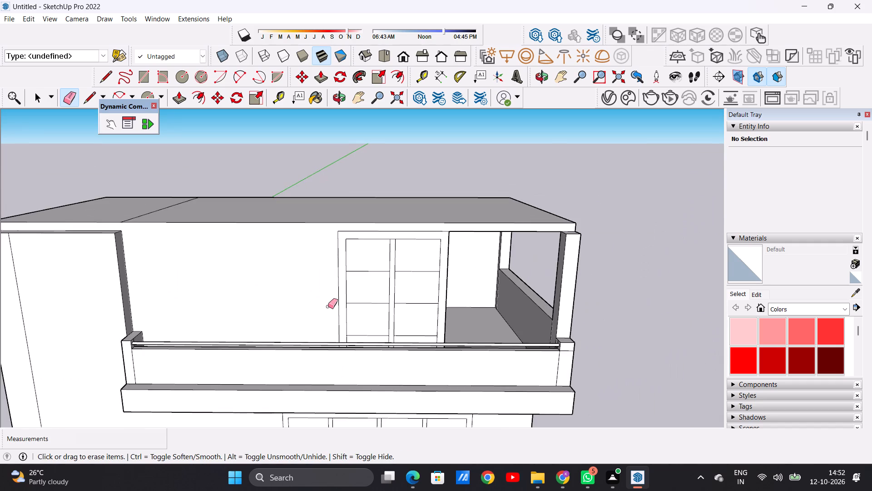
scroll(327, 328, up, 5)
middle_drag(310, 329, 507, 391)
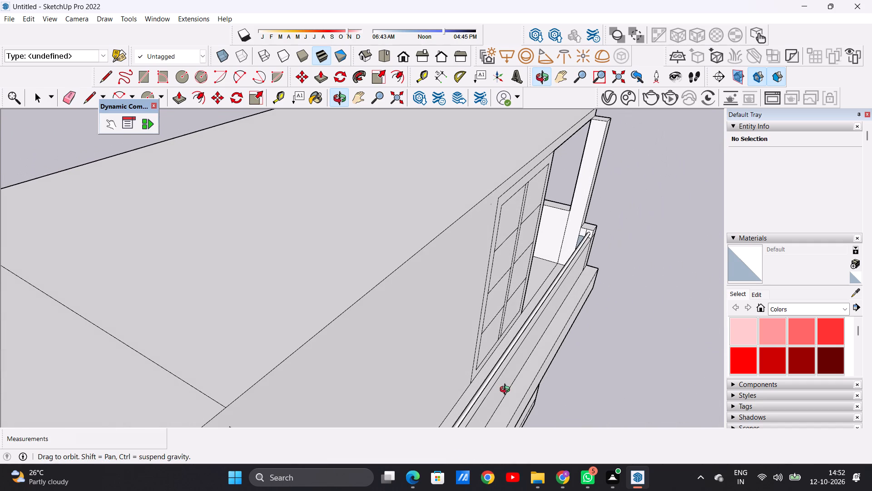
middle_drag(507, 391, 312, 324)
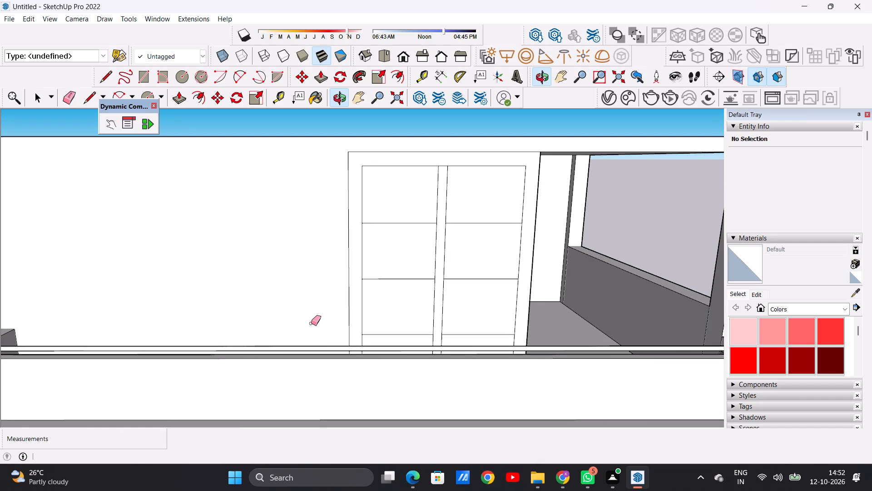
key(space)
Draw a second line about 15' 7 1/8" across the roof slab, between the existing dividing line and the terrace door, from front to rear edge.
scroll(286, 296, down, 9)
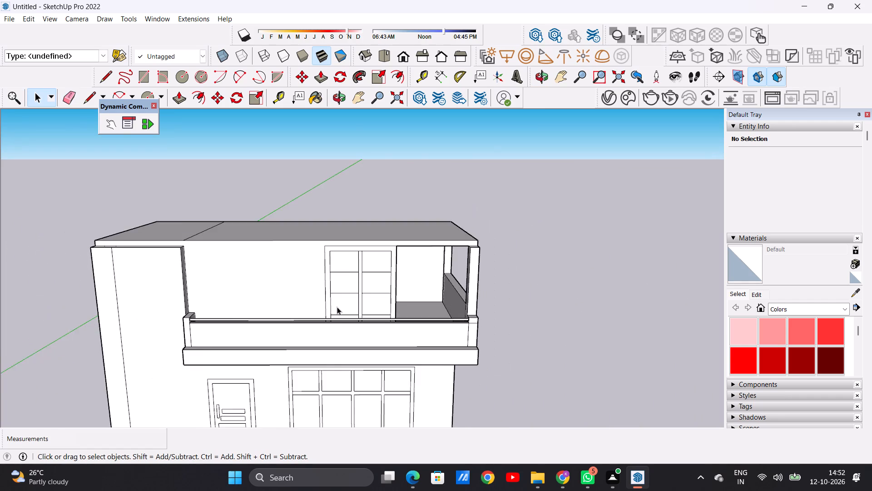
scroll(337, 307, down, 5)
middle_drag(314, 267, 292, 325)
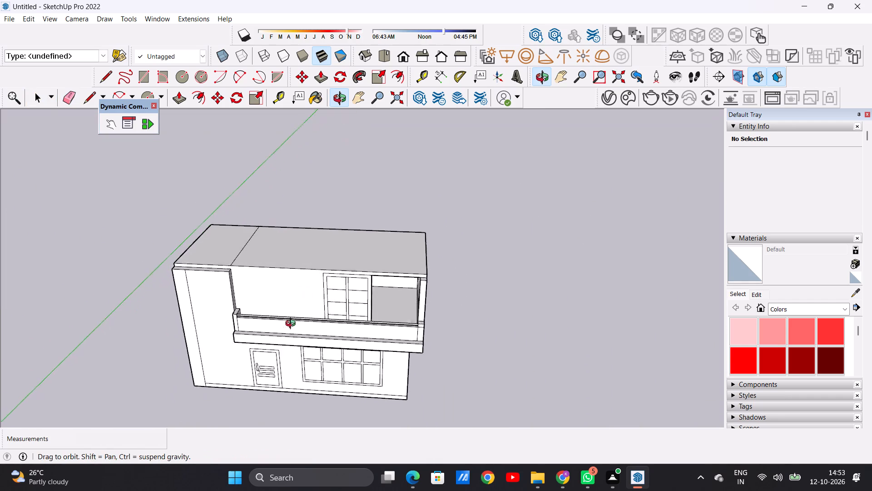
middle_drag(292, 325, 297, 342)
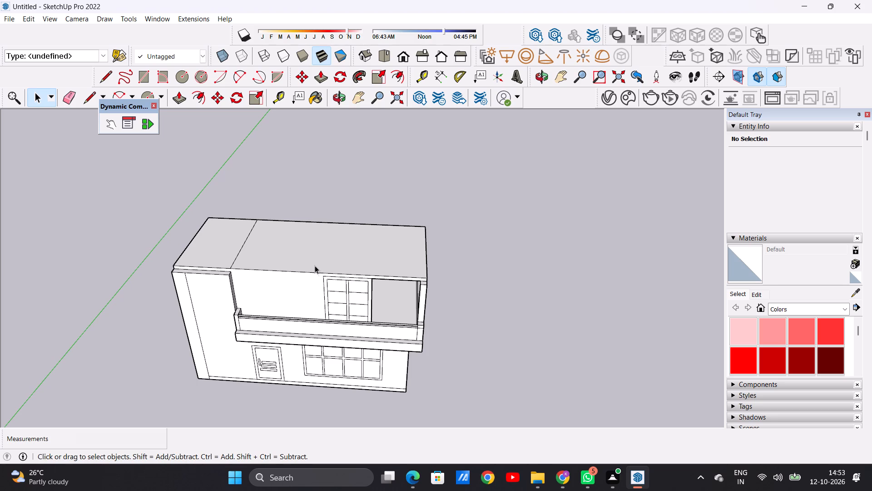
key(l)
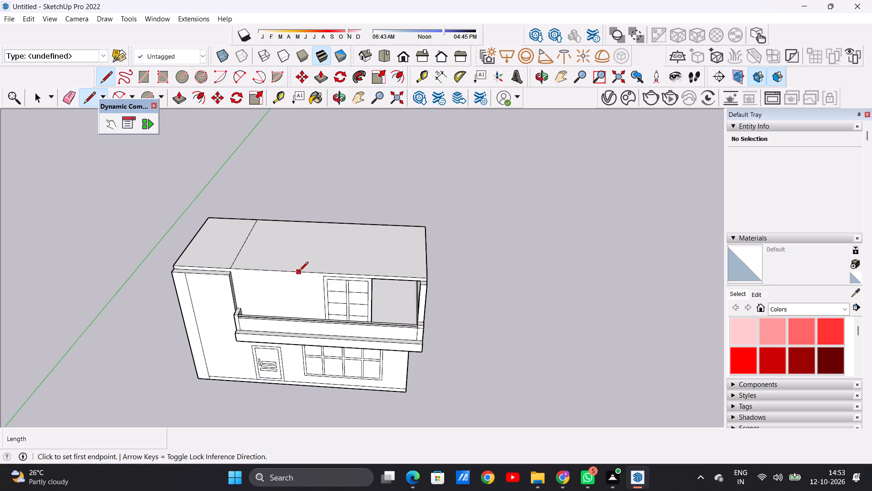
click(298, 272)
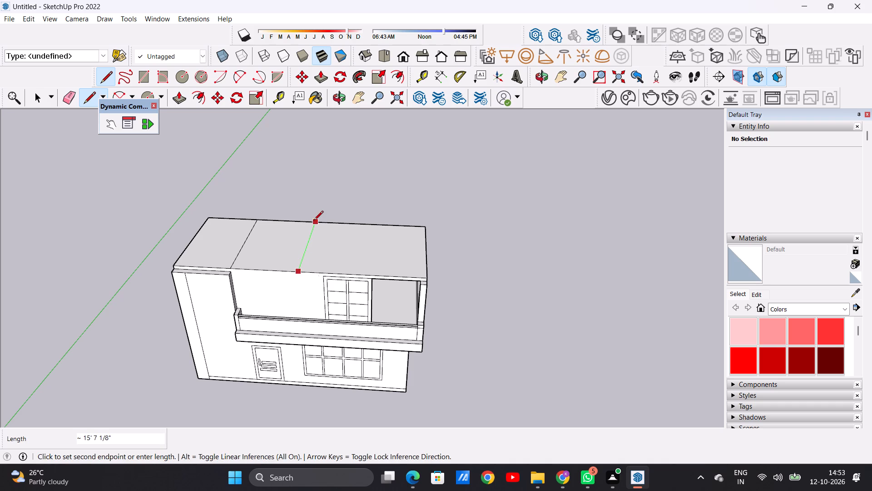
click(316, 223)
key(space)
Examine the villa from the front and above, checking the divided roof slab, balcony, entrance door and windows.
scroll(318, 267, down, 7)
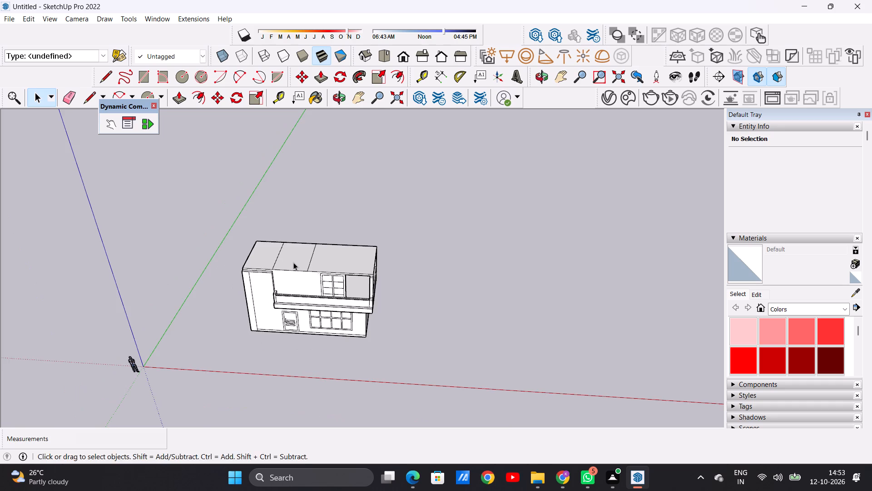
middle_drag(293, 262, 298, 329)
scroll(296, 265, up, 4)
middle_drag(262, 276, 298, 242)
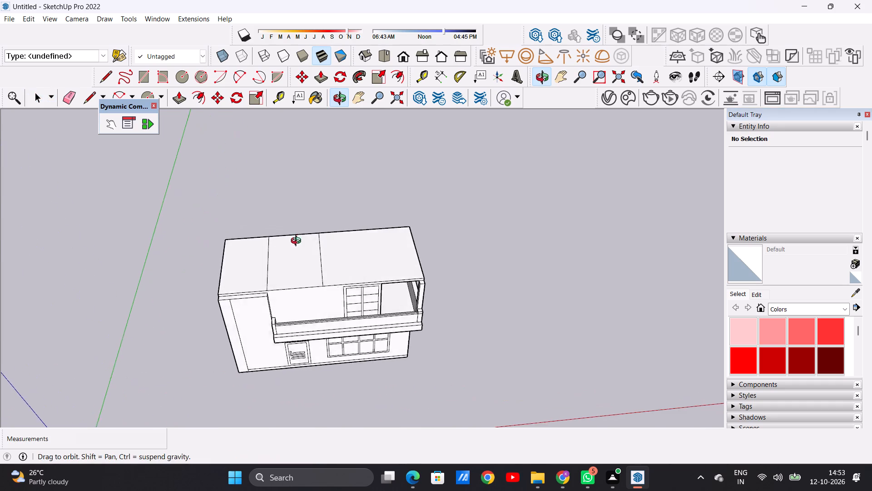
middle_drag(298, 242, 286, 185)
middle_drag(327, 288, 362, 261)
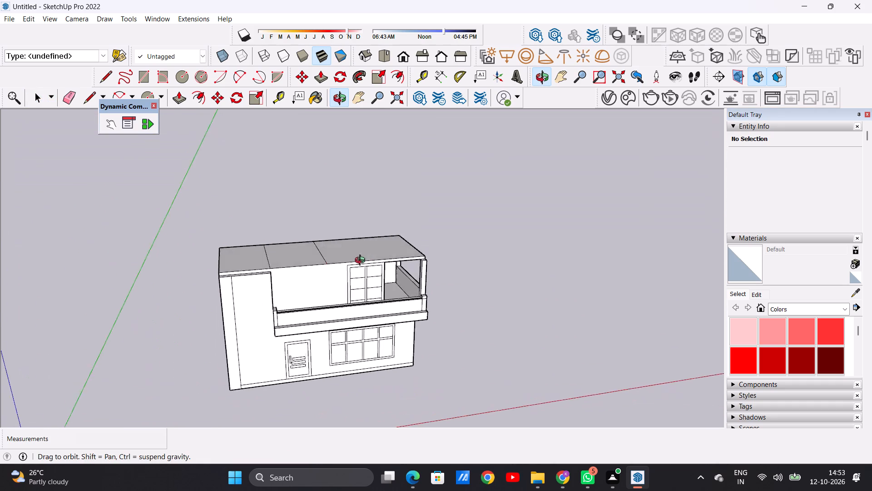
middle_drag(362, 261, 349, 220)
scroll(405, 285, up, 4)
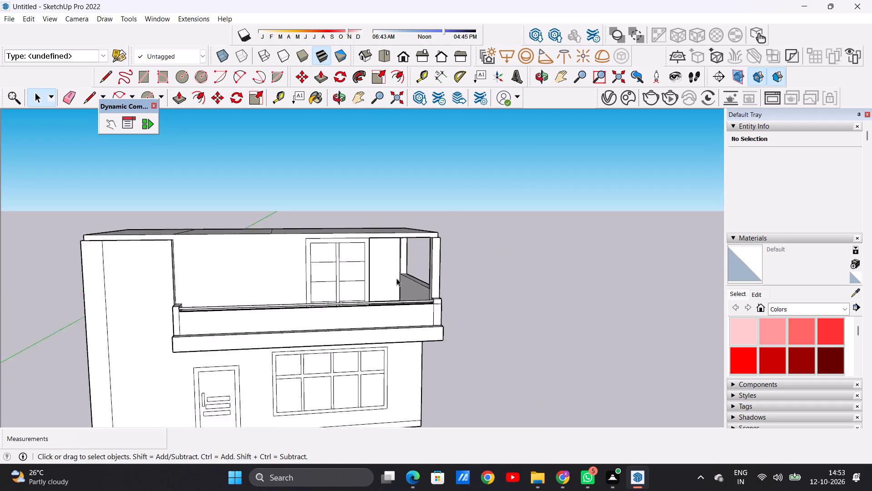
scroll(396, 278, up, 2)
middle_drag(411, 282, 394, 291)
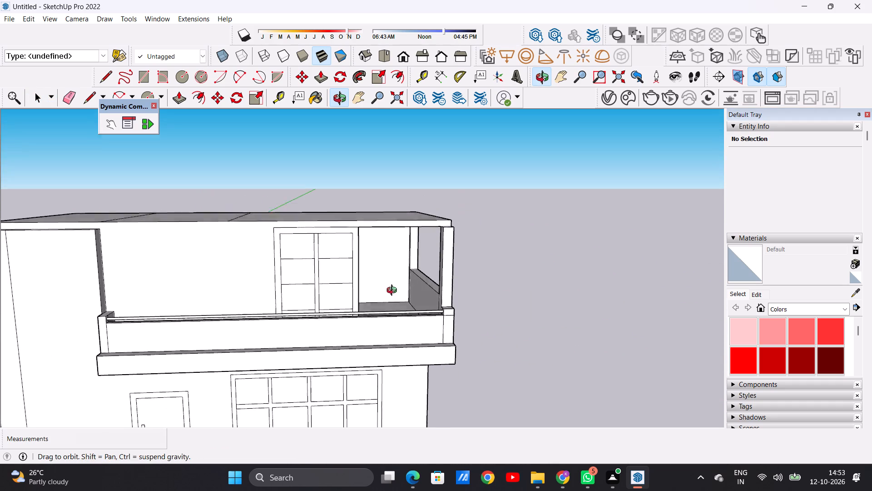
middle_drag(394, 291, 393, 289)
scroll(397, 302, down, 12)
middle_drag(377, 346, 347, 316)
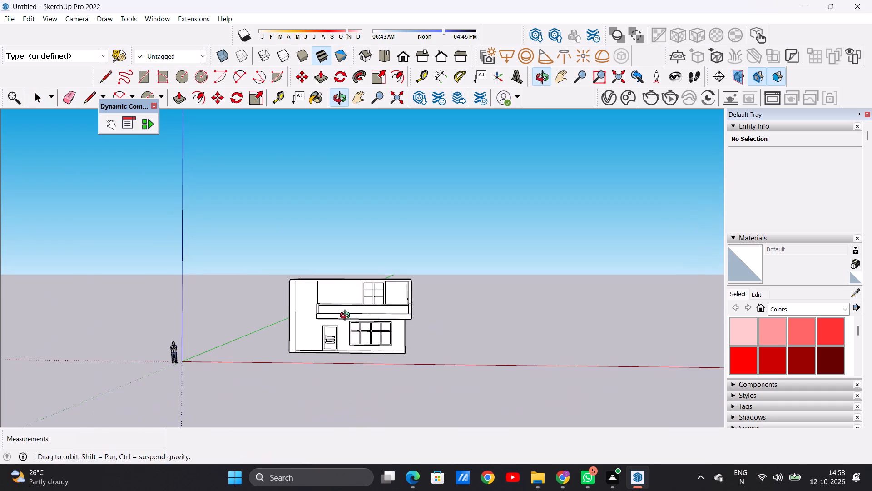
middle_drag(347, 316, 346, 316)
scroll(337, 335, up, 19)
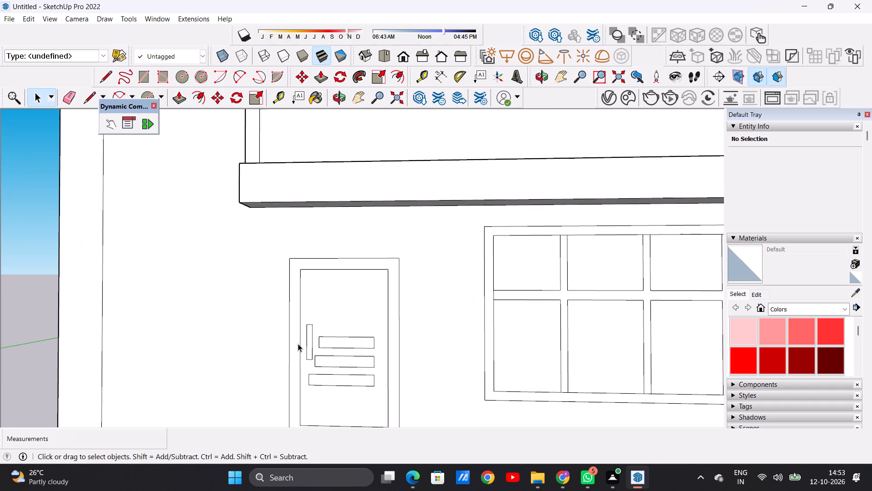
scroll(338, 352, down, 16)
middle_drag(391, 281, 391, 359)
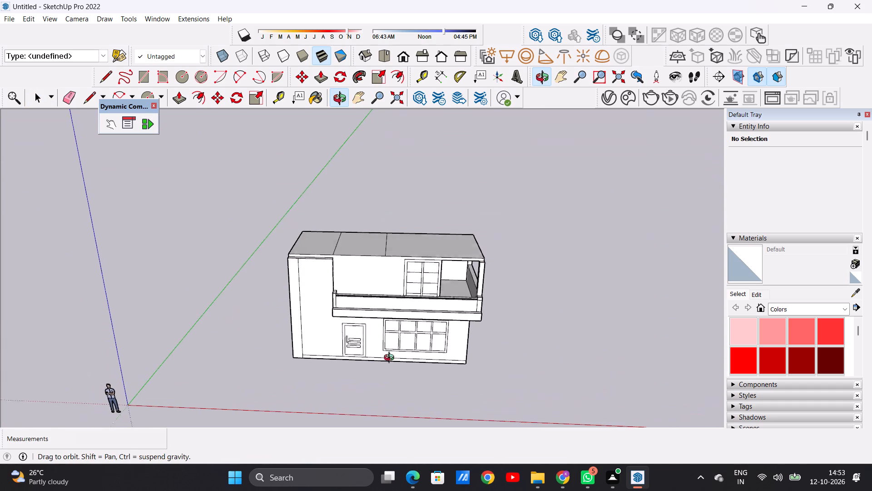
middle_drag(391, 359, 390, 364)
middle_drag(361, 255, 372, 336)
scroll(372, 336, up, 1)
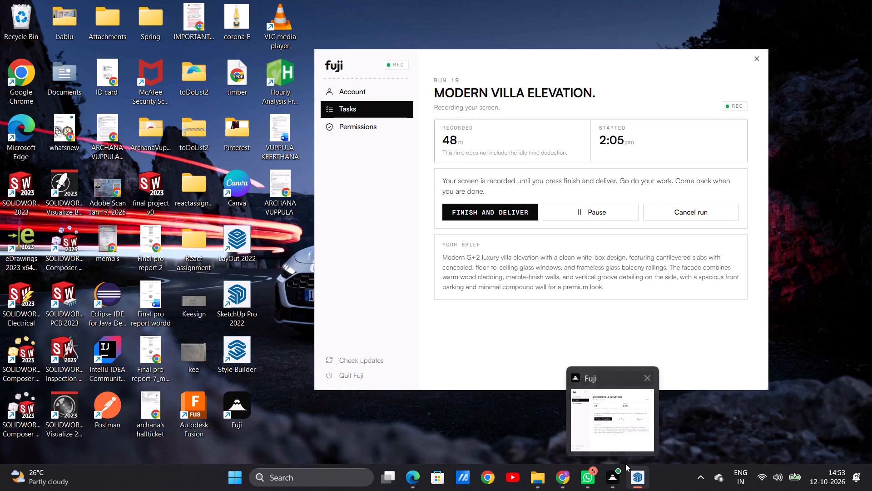
click(604, 413)
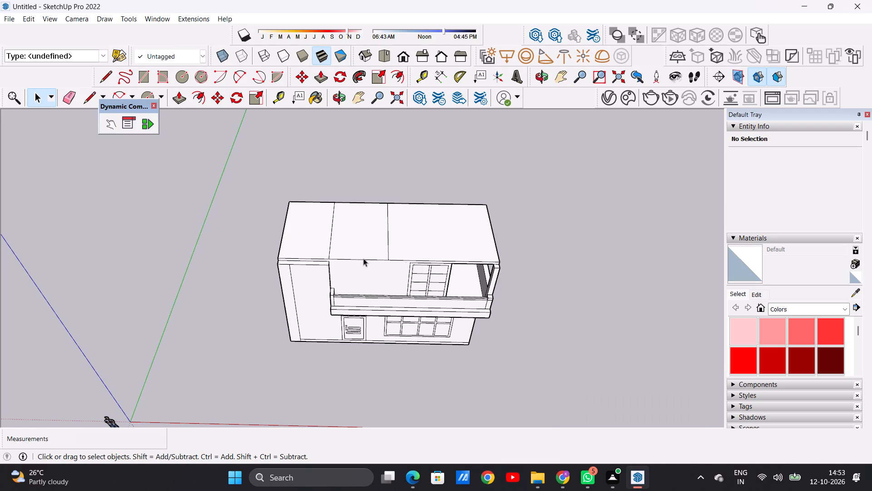
Push/Pull the end roof section above the projecting wall block upward about 8' 8 9/16".
scroll(364, 234, up, 5)
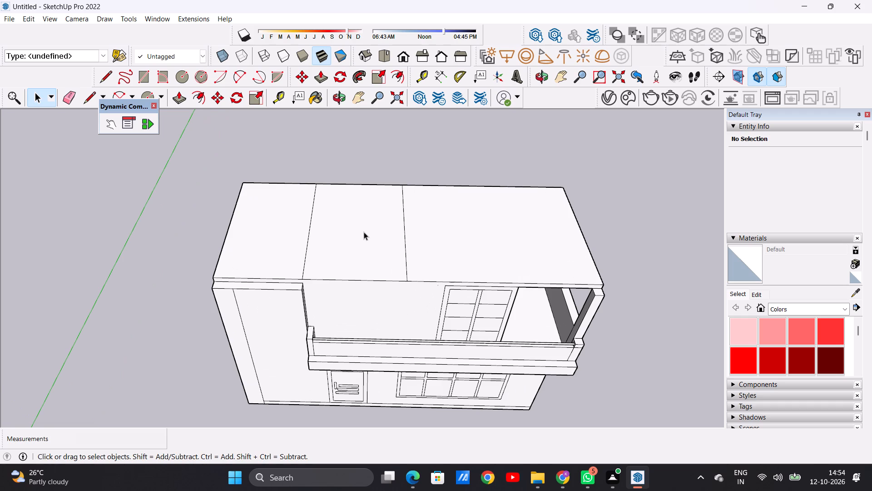
scroll(339, 296, down, 1)
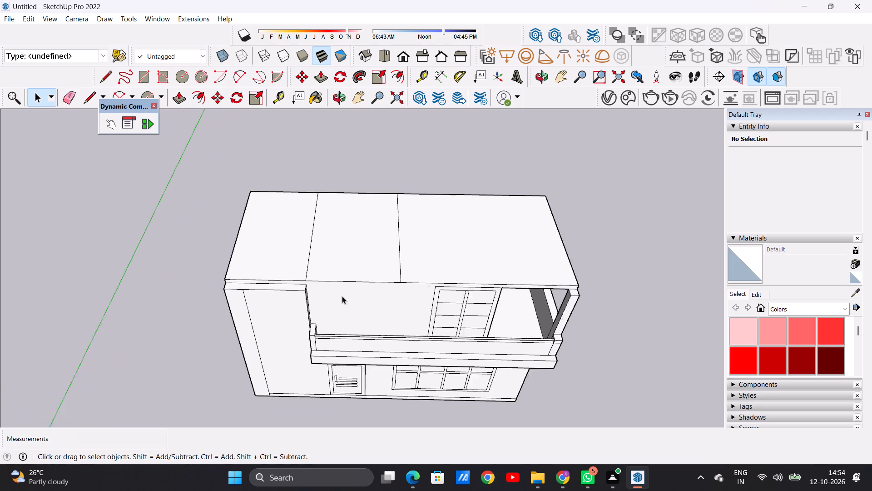
scroll(342, 296, down, 2)
middle_drag(388, 282, 350, 237)
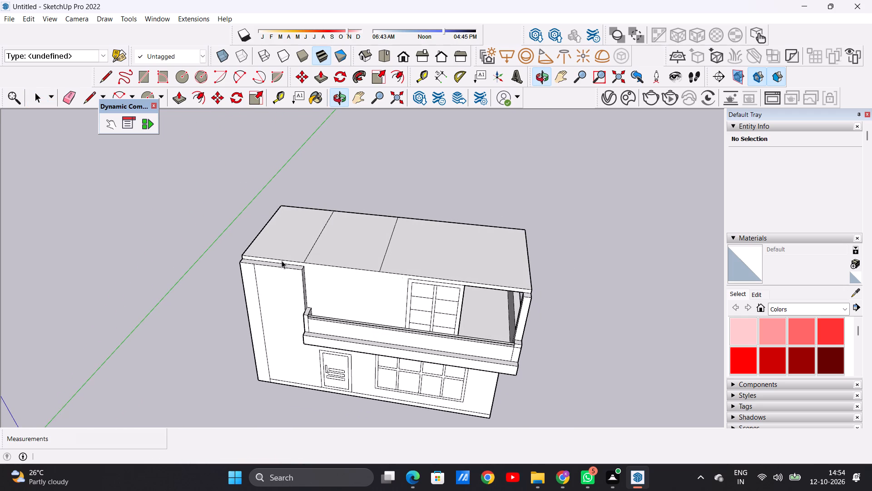
key(p)
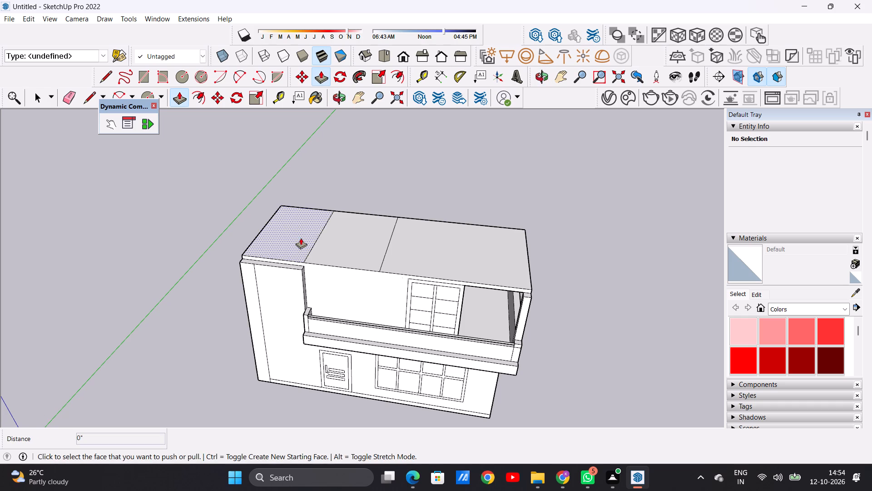
scroll(301, 238, up, 6)
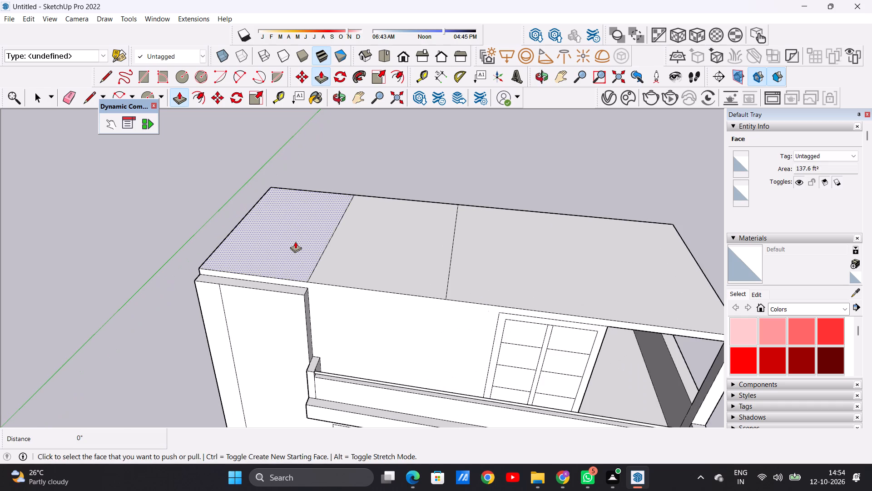
click(295, 241)
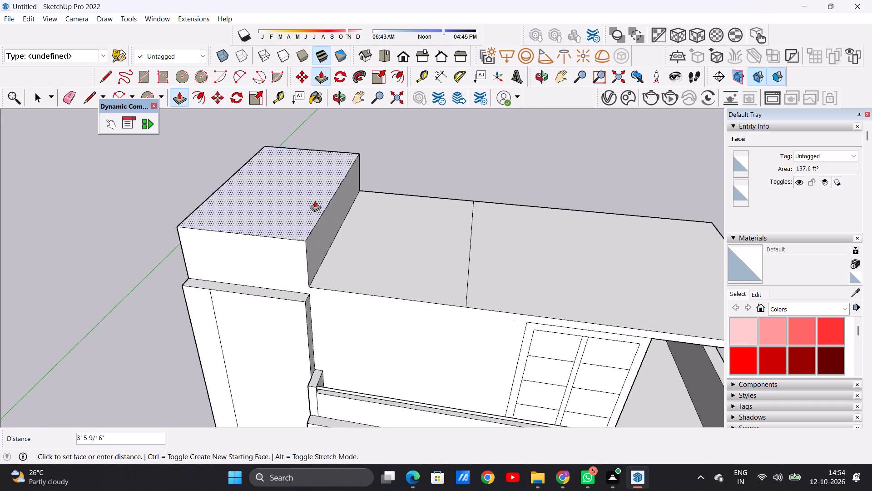
scroll(325, 213, down, 11)
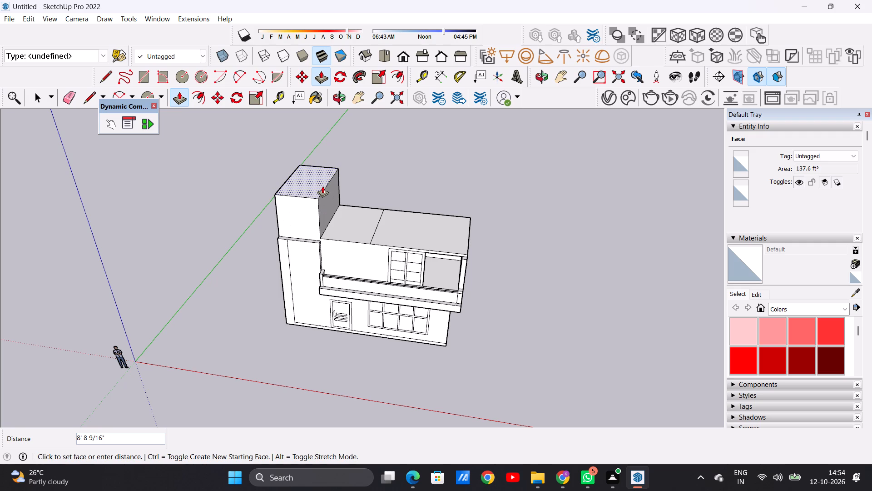
click(322, 186)
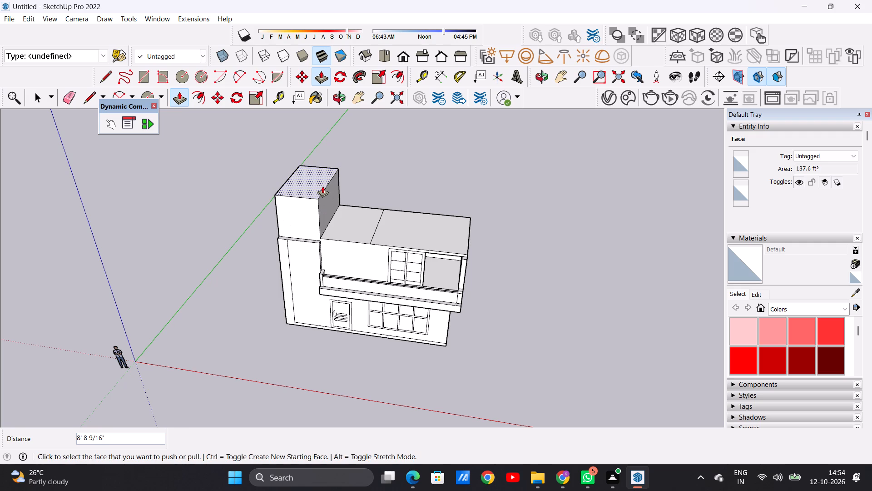
Push/Pull the middle roof section upward 8' 8 9/16", level with the raised end block's top.
click(341, 226)
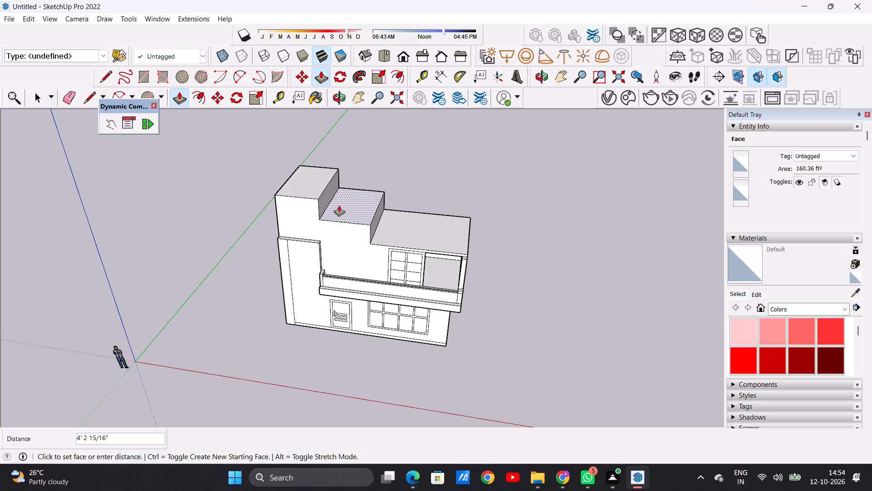
click(314, 197)
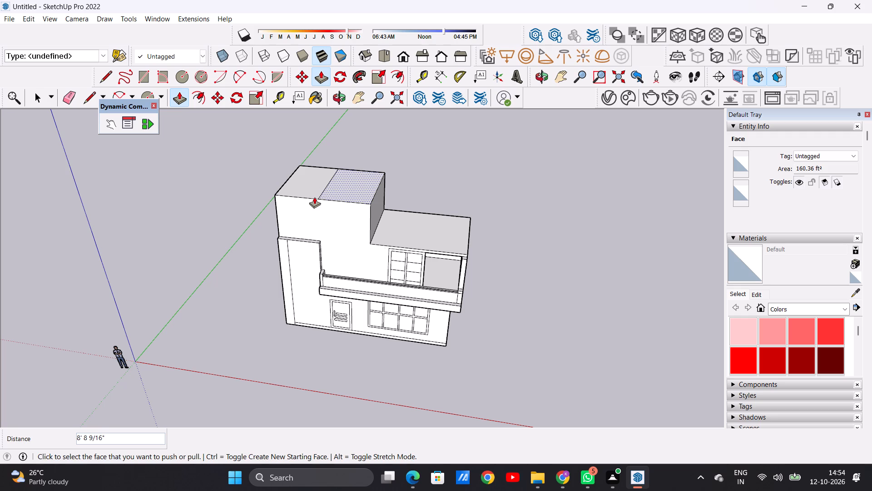
key(space)
Draw a vertical line about 10' 6 9/16" down the first-floor front wall, from the raised block's lower front corner to the balcony floor.
scroll(477, 234, down, 5)
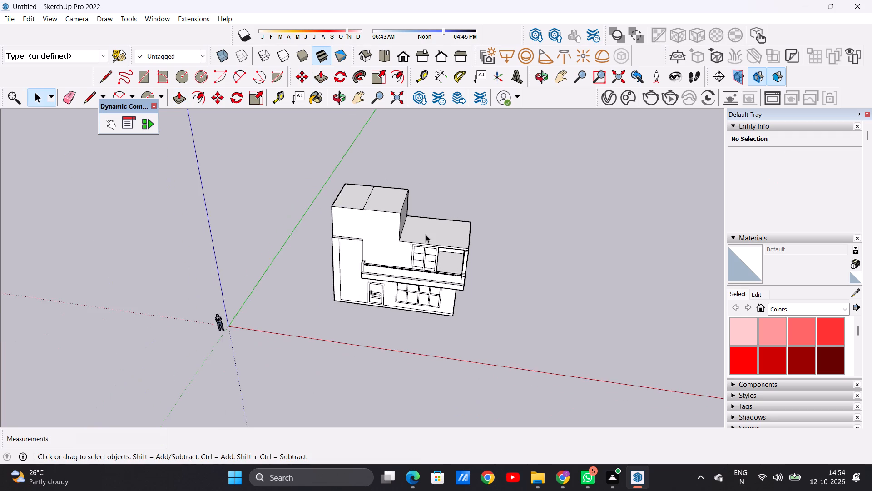
middle_drag(426, 234, 440, 179)
scroll(393, 247, up, 7)
middle_drag(408, 251, 433, 220)
scroll(422, 231, up, 5)
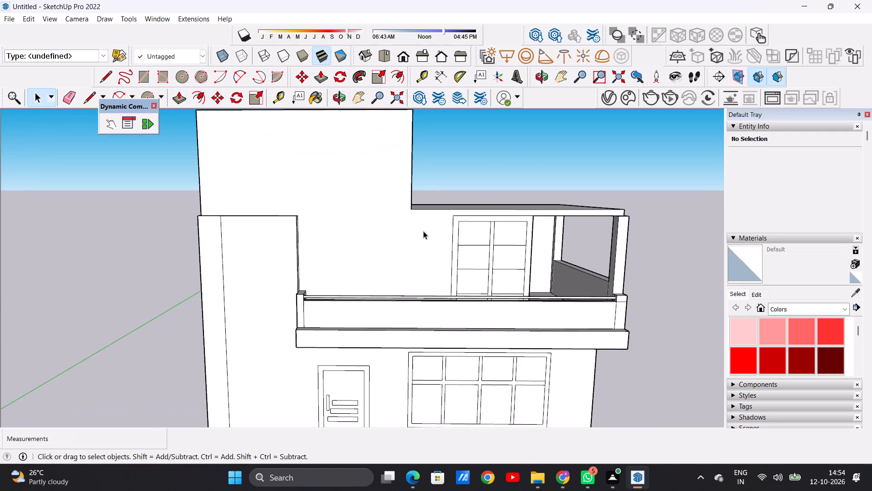
middle_drag(418, 240, 413, 233)
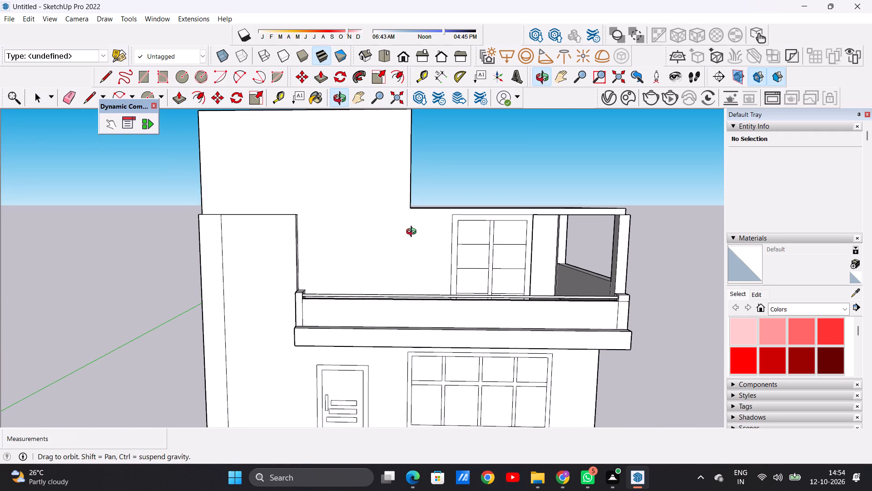
middle_drag(413, 233, 411, 233)
scroll(410, 232, up, 1)
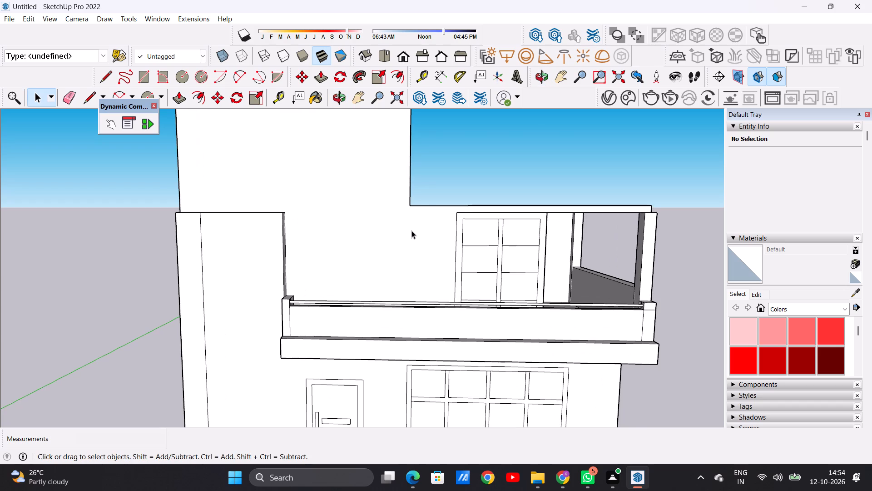
key(l)
click(410, 207)
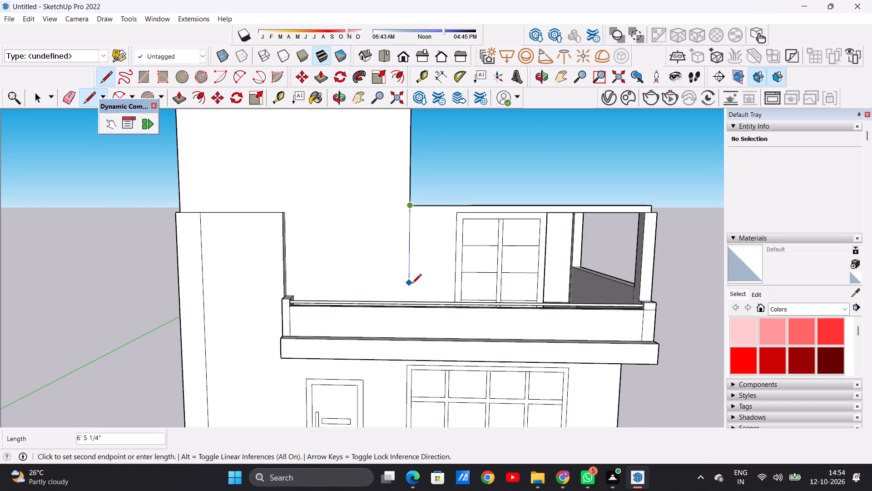
middle_drag(412, 288, 325, 347)
middle_drag(402, 295, 387, 311)
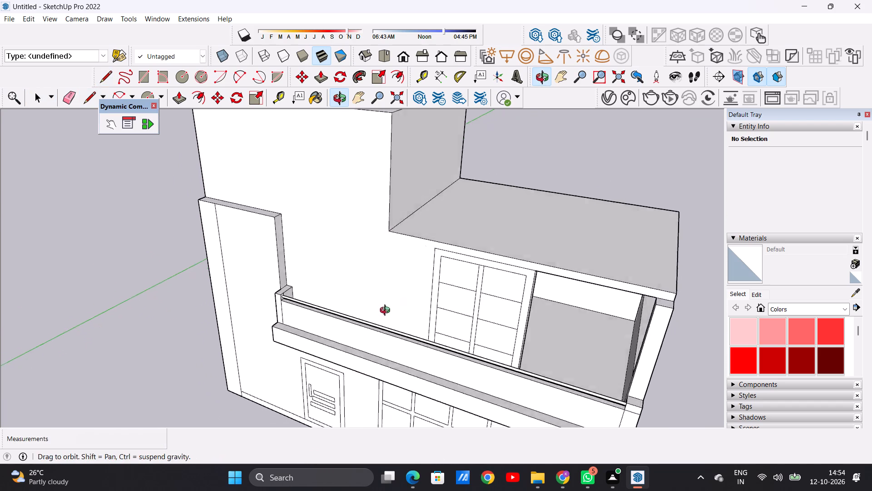
middle_drag(387, 311, 286, 324)
scroll(369, 316, up, 5)
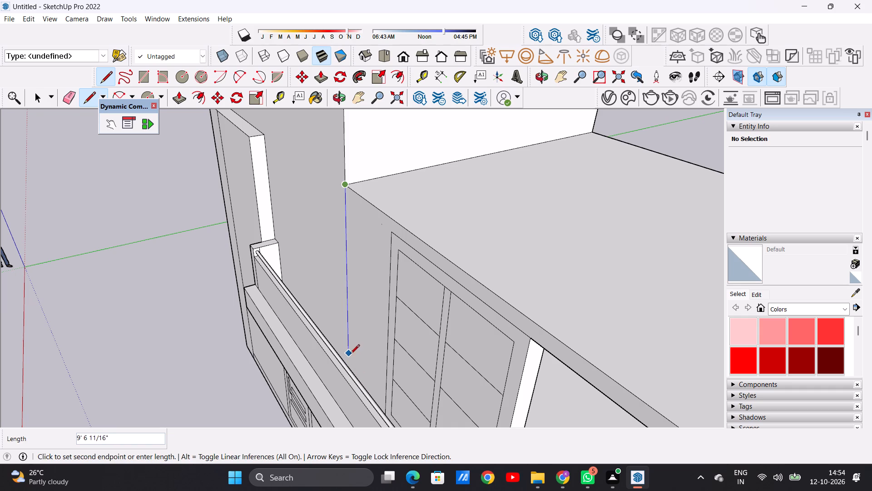
middle_drag(355, 364, 308, 358)
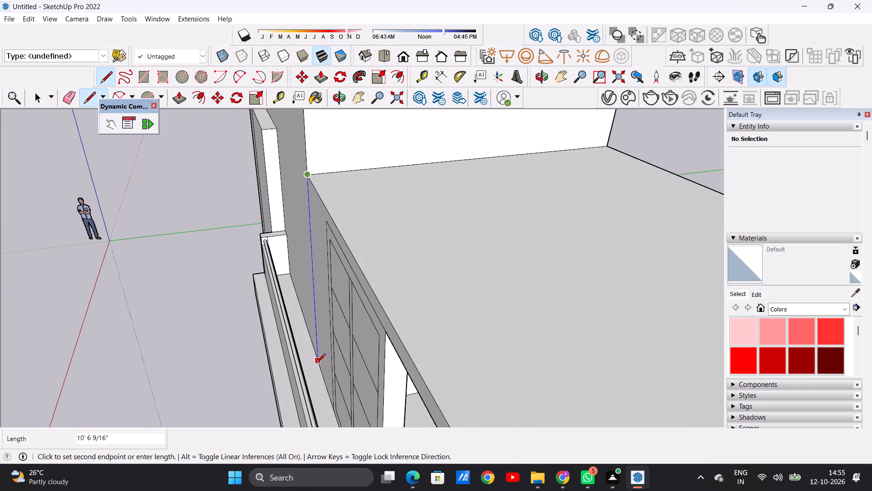
click(316, 364)
key(space)
Examine the villa from the front and above, checking the divided first-floor wall, raised block, lower roof and balcony.
scroll(343, 355, down, 6)
middle_drag(314, 344, 343, 336)
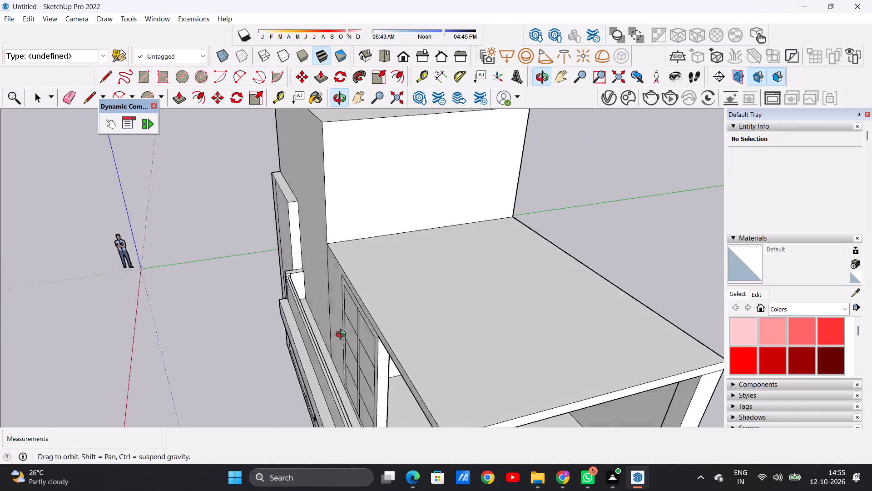
middle_drag(343, 336, 460, 321)
scroll(460, 321, up, 1)
scroll(363, 330, down, 8)
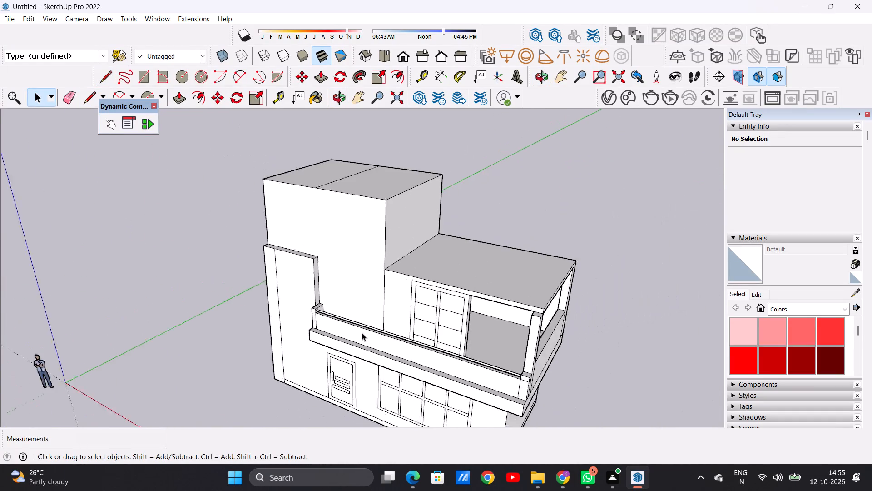
scroll(362, 333, down, 2)
middle_drag(396, 317, 487, 242)
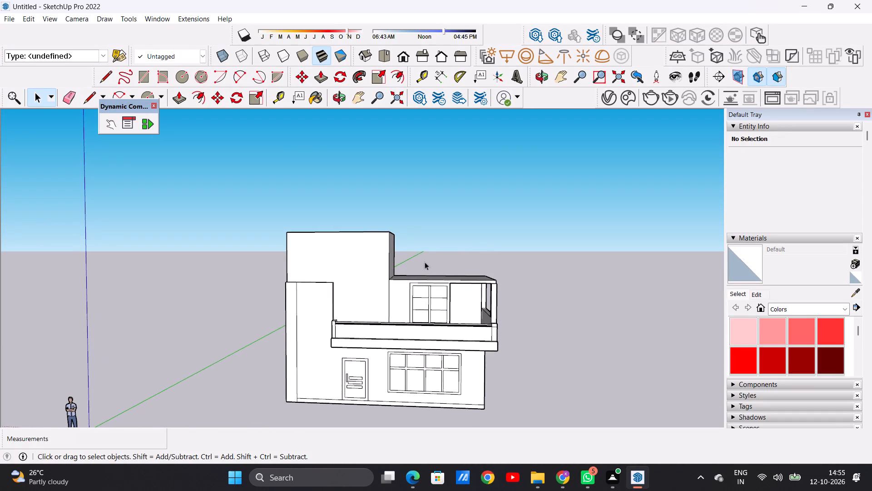
scroll(420, 266, up, 4)
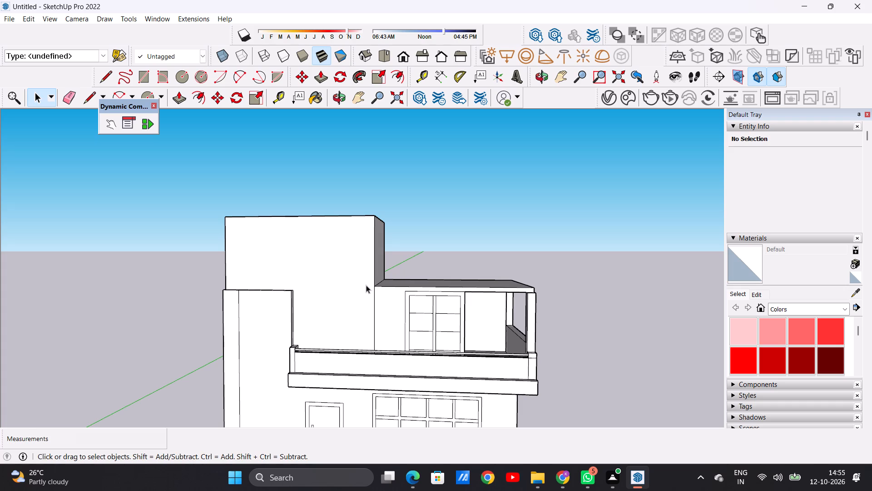
middle_drag(381, 281, 409, 373)
middle_drag(437, 289, 419, 329)
scroll(446, 299, up, 2)
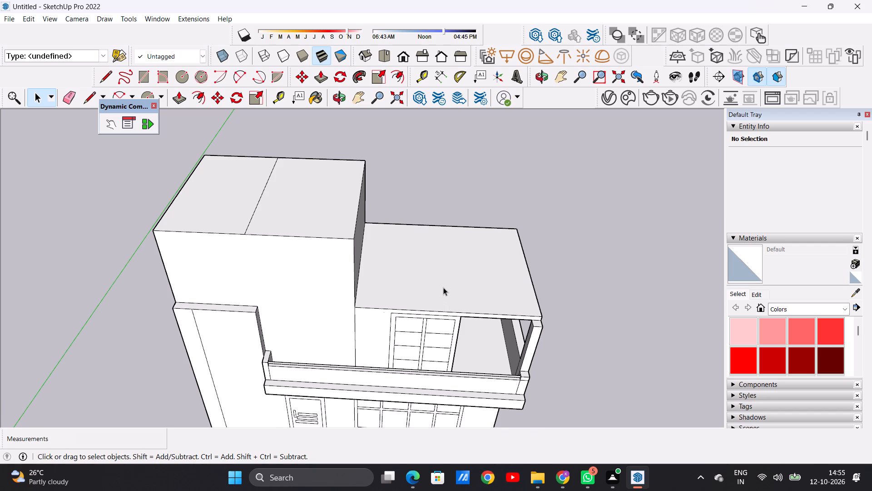
scroll(443, 287, up, 1)
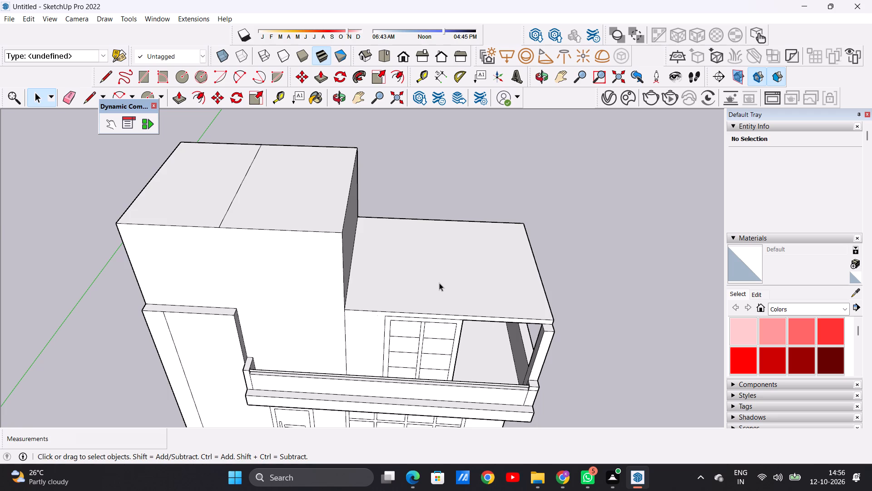
scroll(417, 289, down, 2)
middle_drag(422, 328, 430, 252)
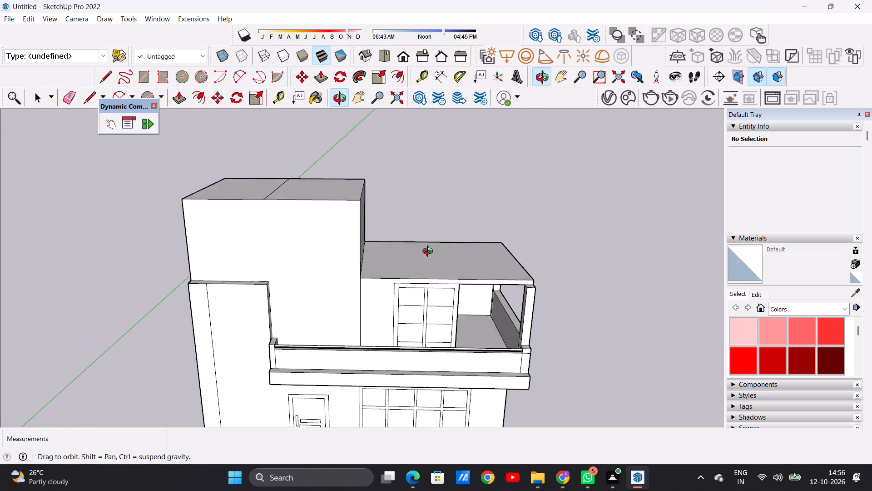
middle_drag(430, 252, 425, 229)
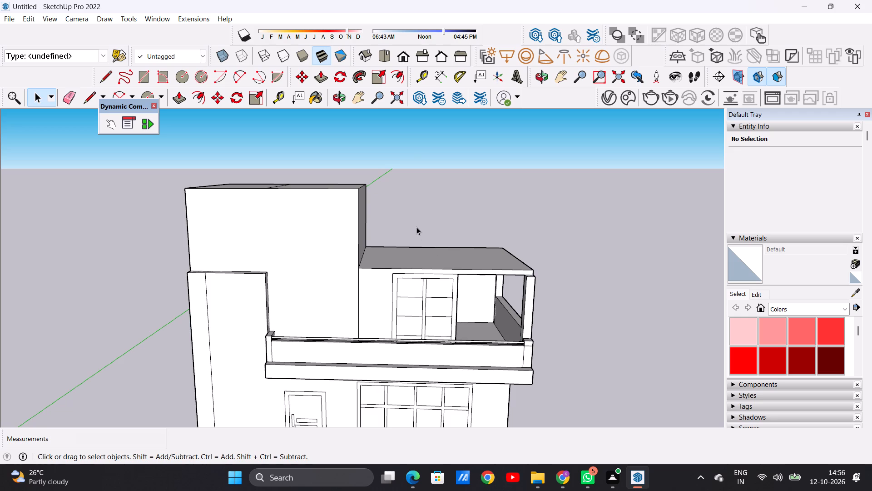
scroll(413, 290, up, 3)
middle_drag(407, 311, 405, 258)
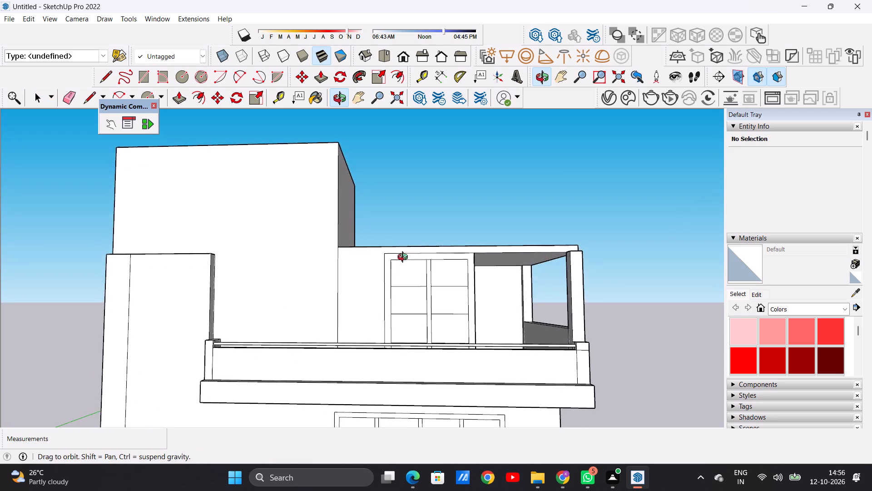
middle_drag(405, 258, 397, 371)
middle_drag(392, 262, 396, 311)
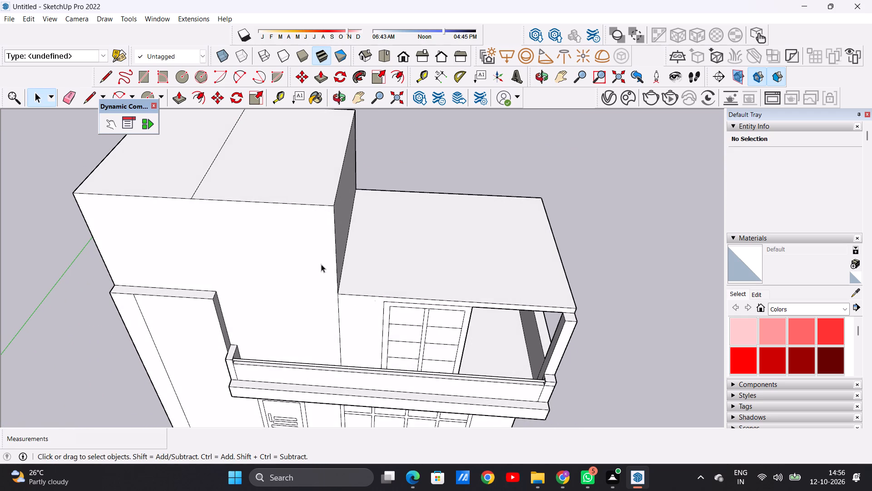
scroll(320, 263, down, 4)
middle_drag(451, 284, 447, 174)
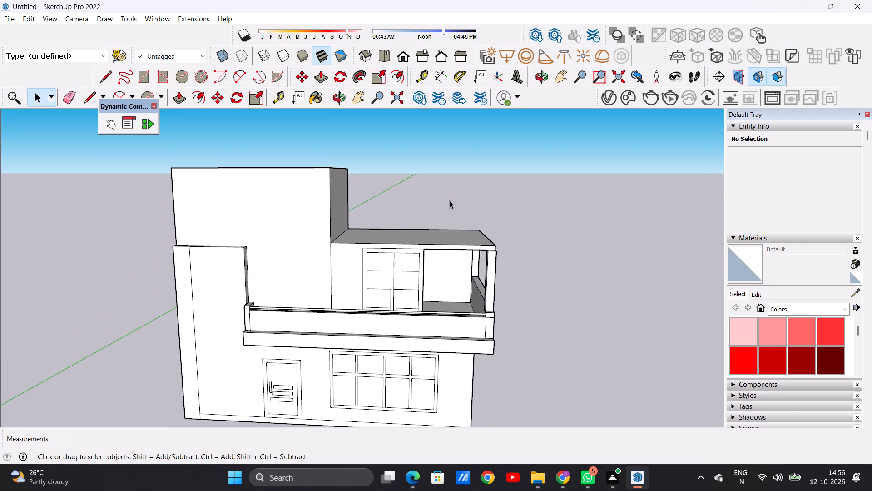
Push/Pull the top face of the lower roof slab above the terrace door upward about 6 1/8".
scroll(460, 221, up, 3)
key(p)
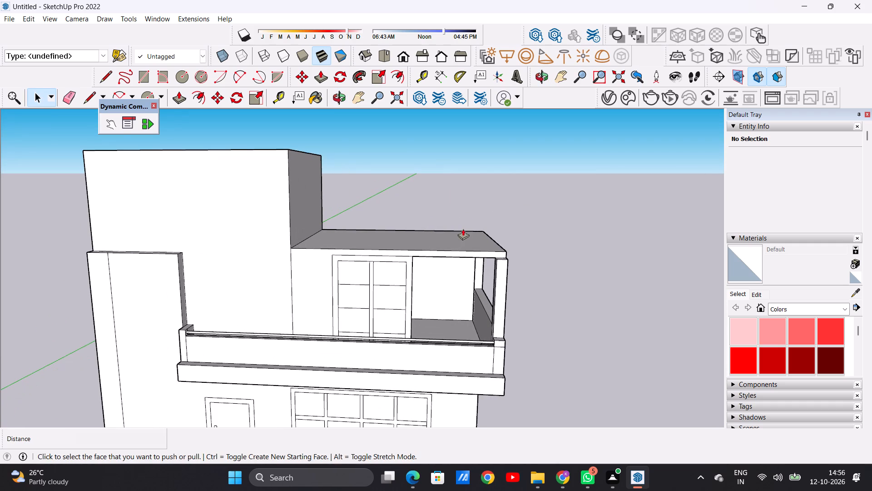
click(471, 240)
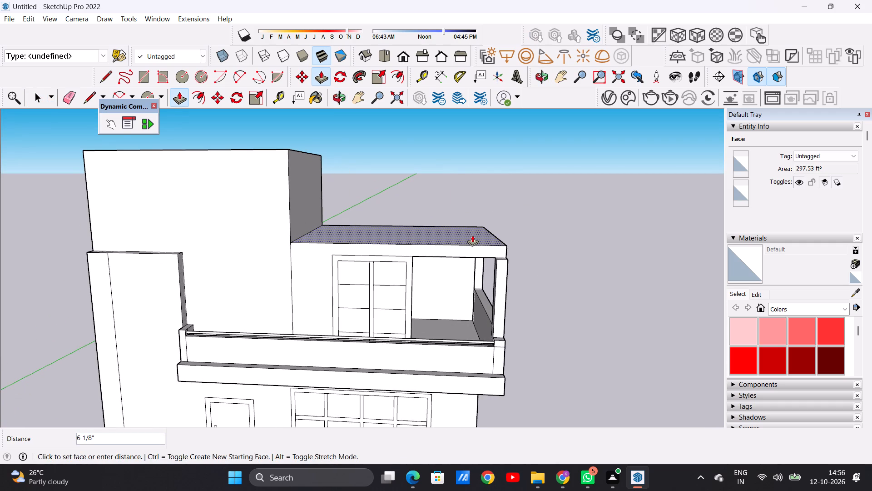
click(472, 235)
key(space)
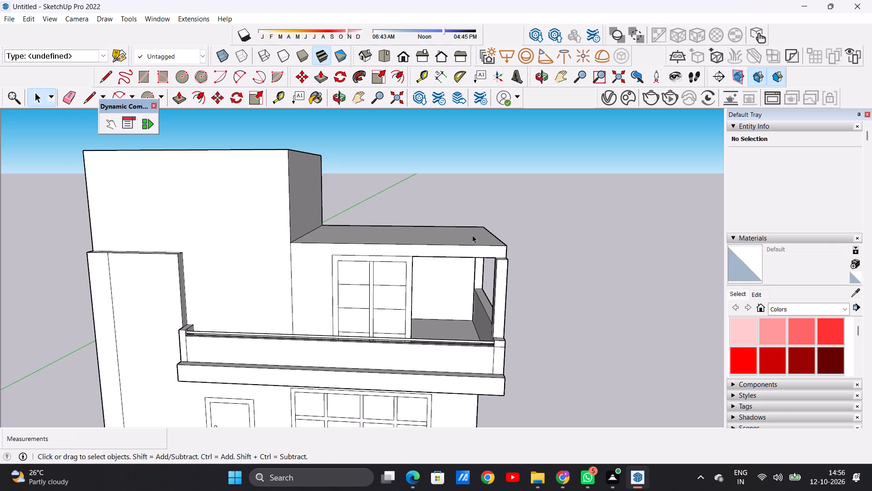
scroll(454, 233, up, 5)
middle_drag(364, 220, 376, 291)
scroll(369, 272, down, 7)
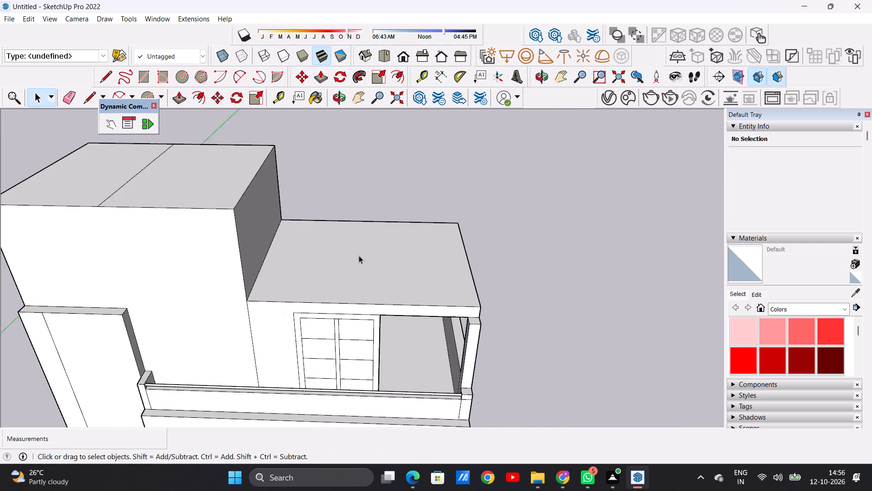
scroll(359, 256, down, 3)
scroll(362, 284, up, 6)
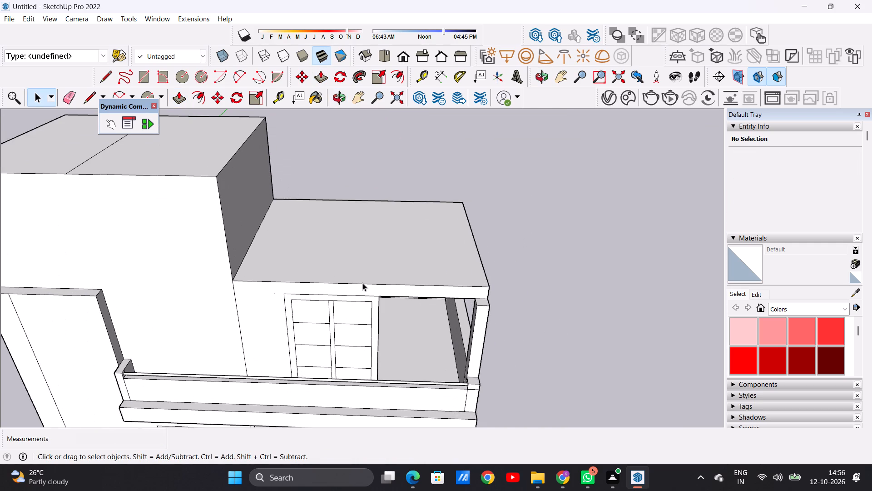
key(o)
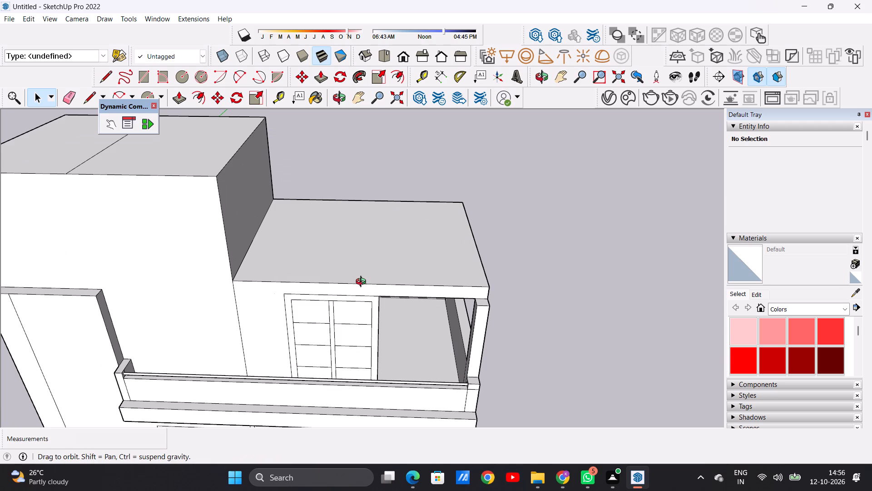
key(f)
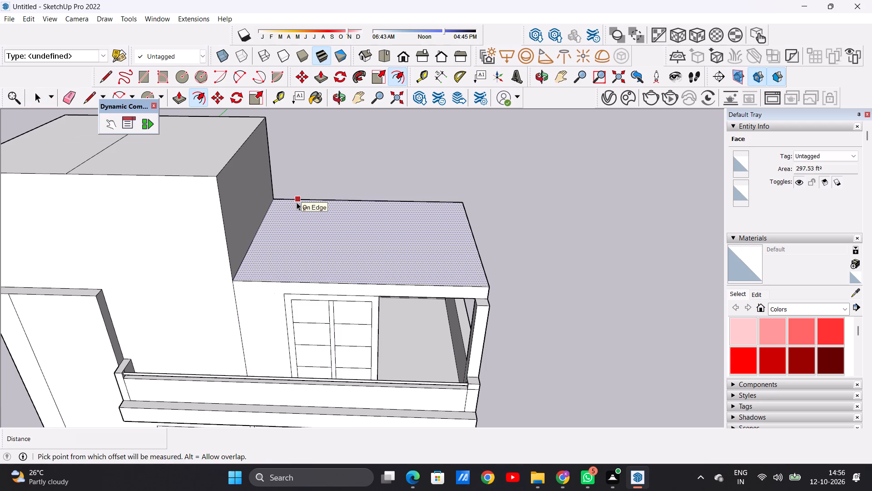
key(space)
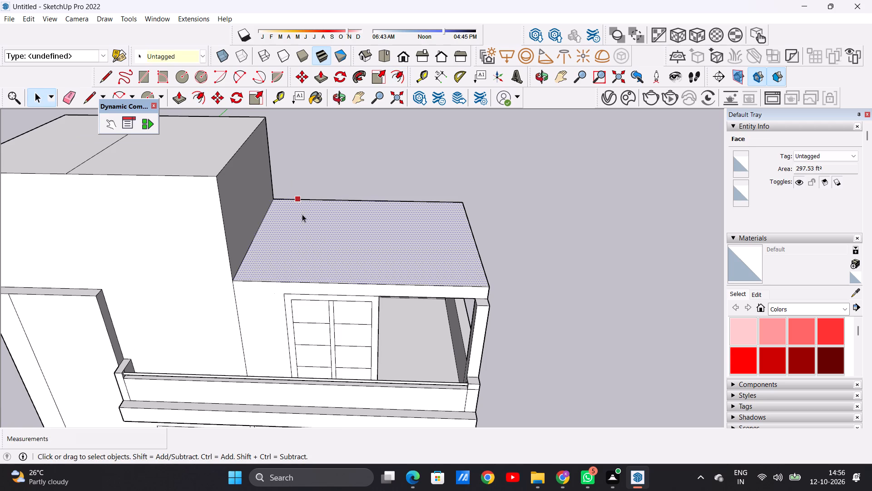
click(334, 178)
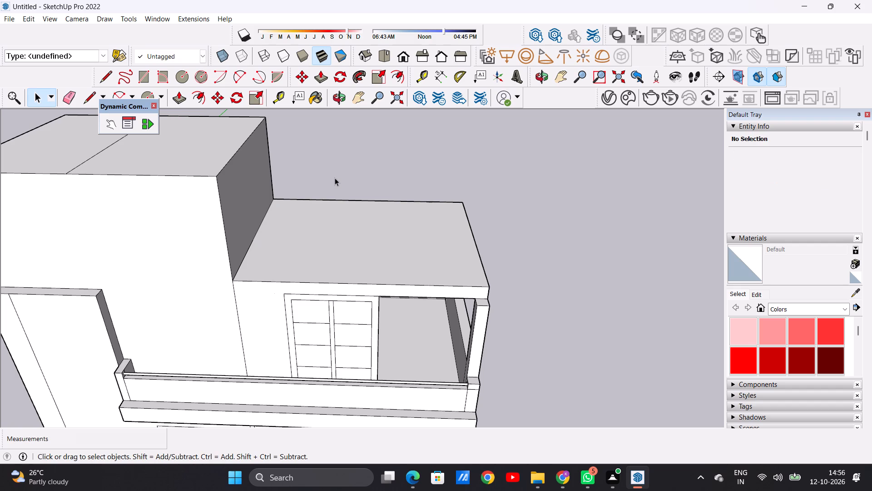
Draw a horizontal line about 3' 9 1/2" from the terrace door frame's upper corner to the vertical dividing line on the wall.
scroll(350, 223, down, 6)
middle_drag(348, 228, 360, 293)
scroll(360, 286, up, 4)
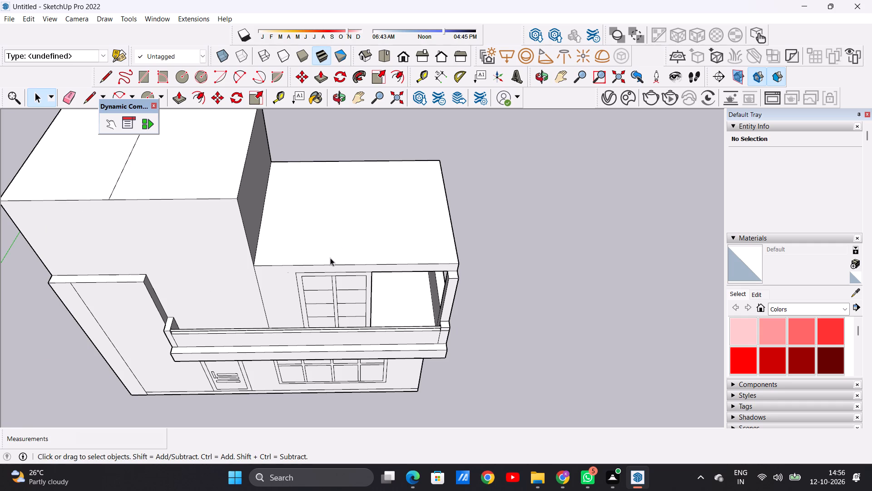
middle_drag(324, 281, 326, 162)
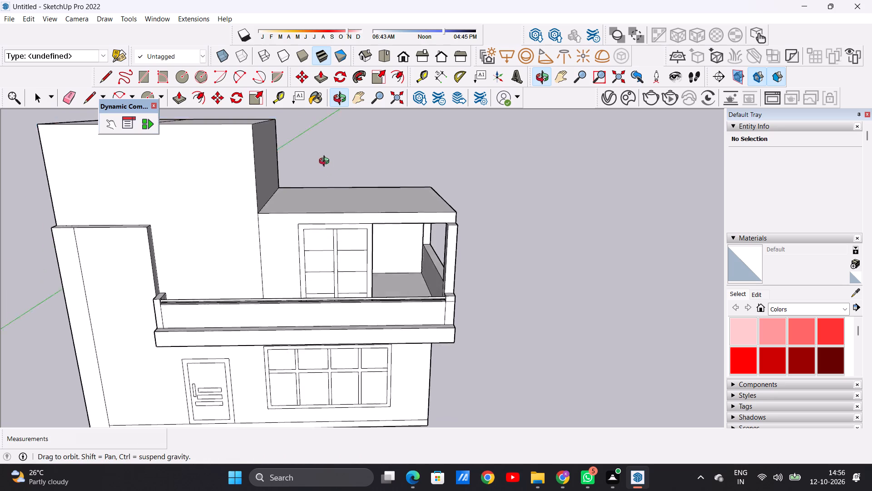
middle_drag(326, 162, 324, 152)
scroll(307, 229, up, 5)
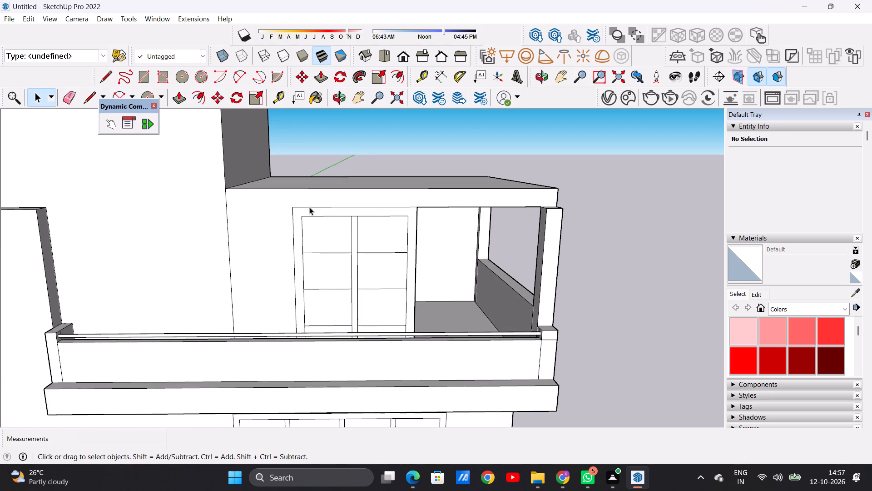
key(l)
scroll(301, 210, up, 6)
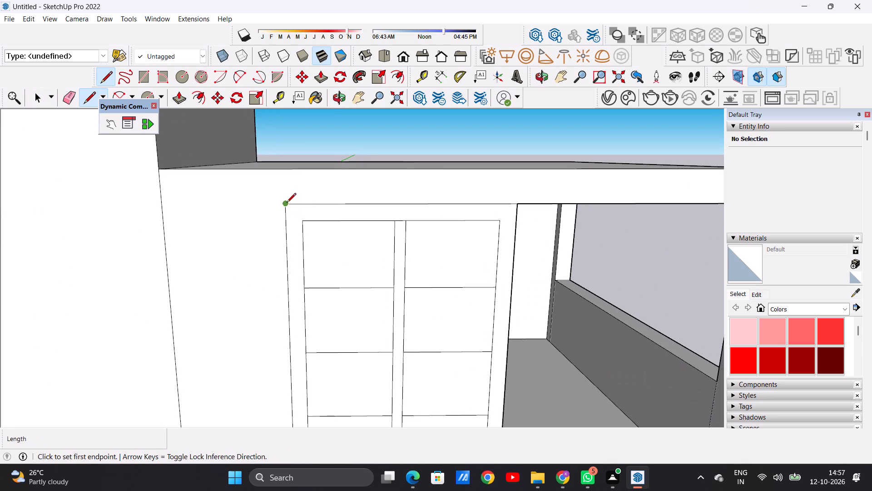
click(287, 203)
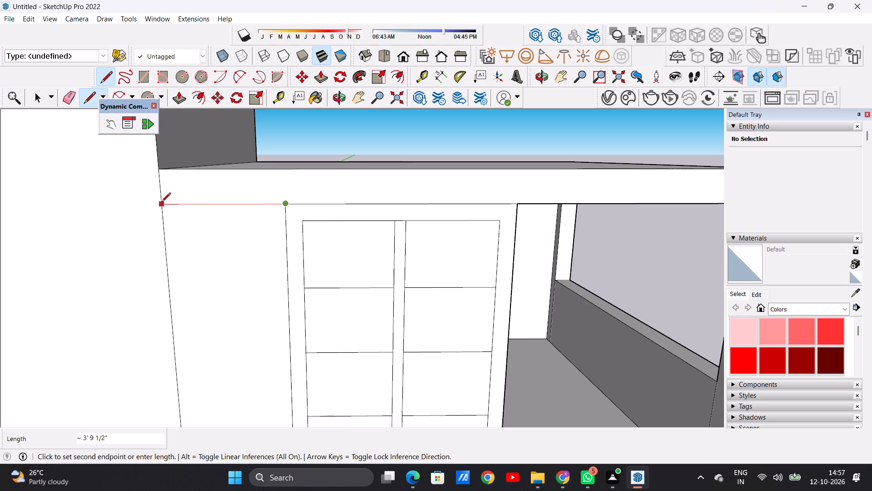
click(161, 203)
key(space)
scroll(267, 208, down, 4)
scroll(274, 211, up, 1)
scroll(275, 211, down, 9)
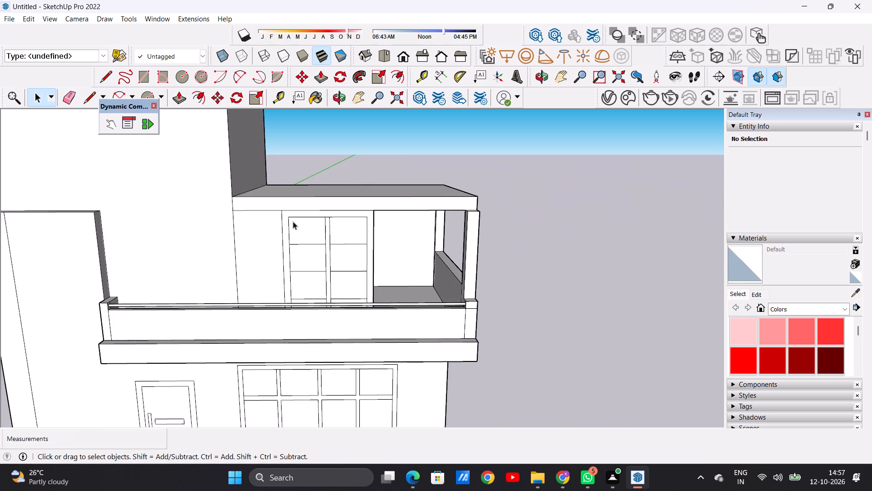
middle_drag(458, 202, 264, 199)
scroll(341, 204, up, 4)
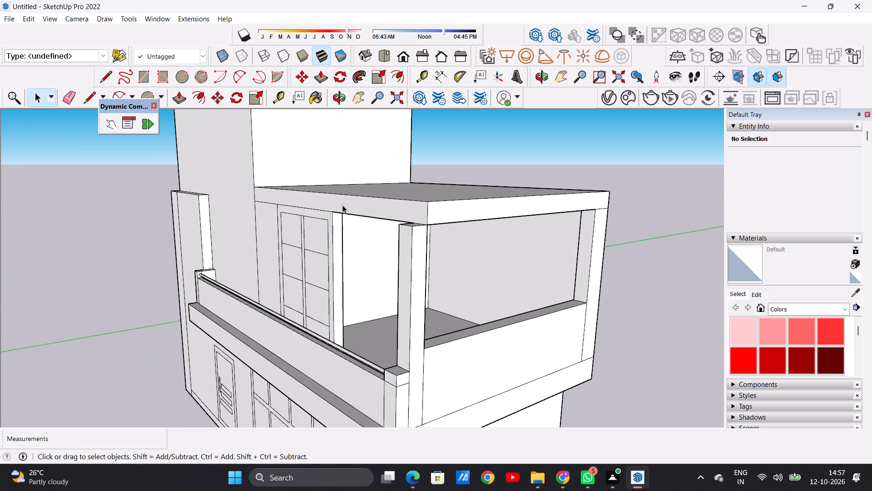
Push/Pull the front edge face of the lower roof slab outward about 1' 1 1/16" over the terrace door.
key(p)
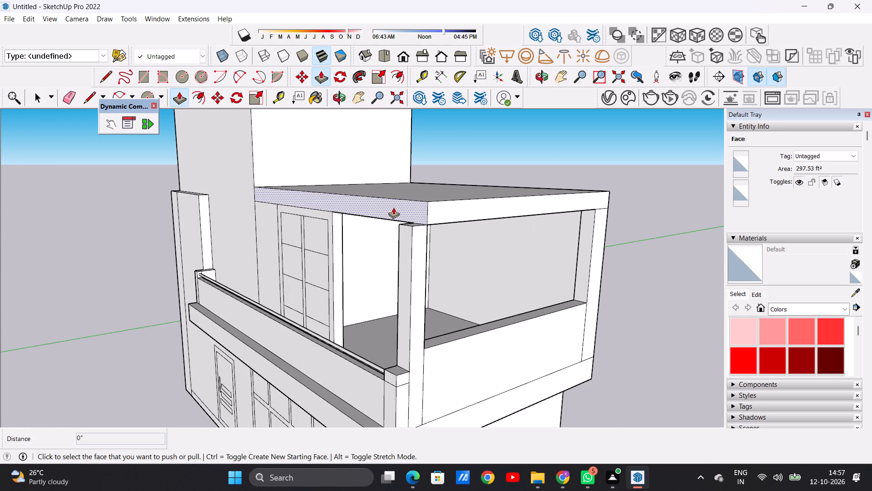
click(393, 207)
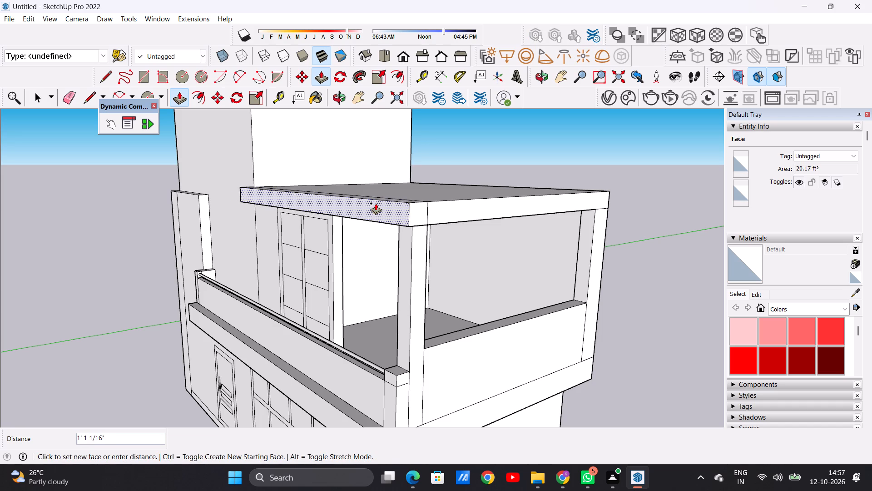
click(376, 203)
key(space)
Examine the villa's front and side from several angles, checking the extended lower roof slab against the raised block and balcony.
scroll(375, 248, down, 7)
middle_drag(243, 236, 463, 210)
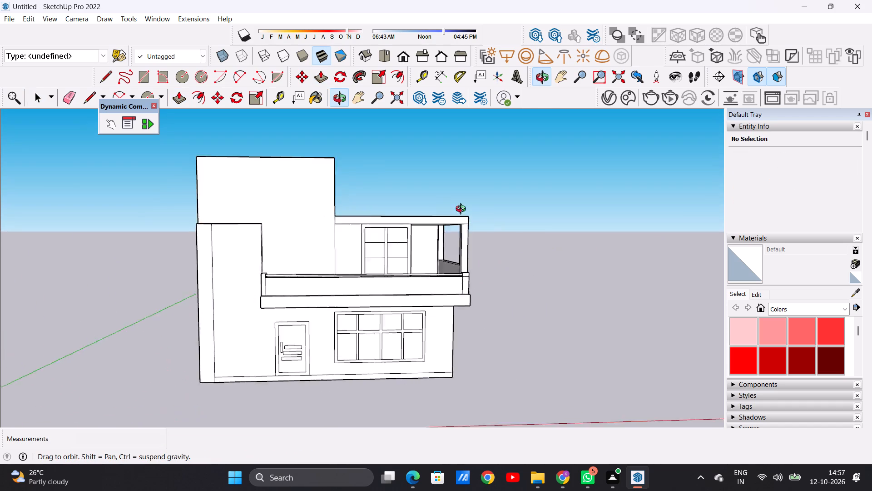
middle_drag(463, 210, 481, 235)
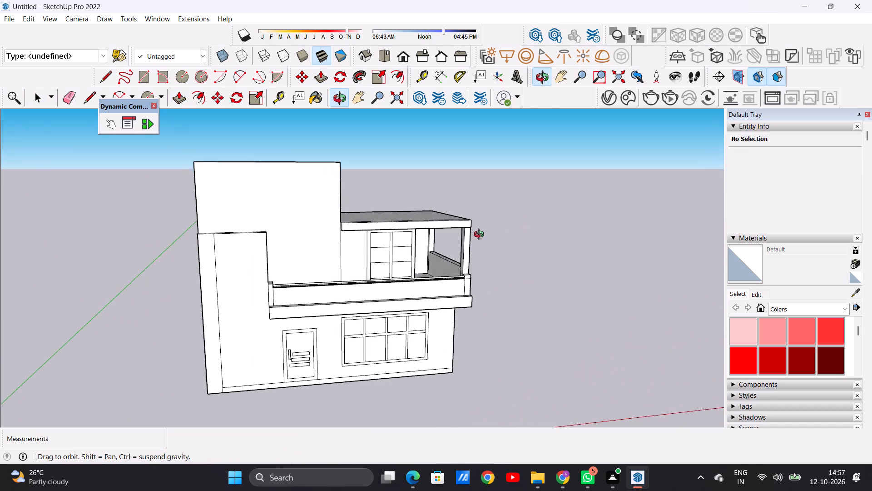
middle_drag(481, 235, 580, 248)
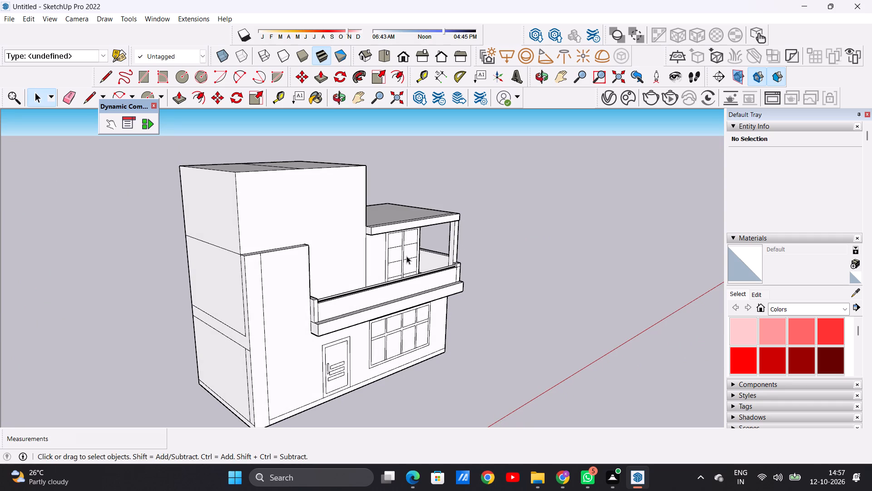
scroll(331, 246, down, 4)
middle_drag(343, 276, 238, 223)
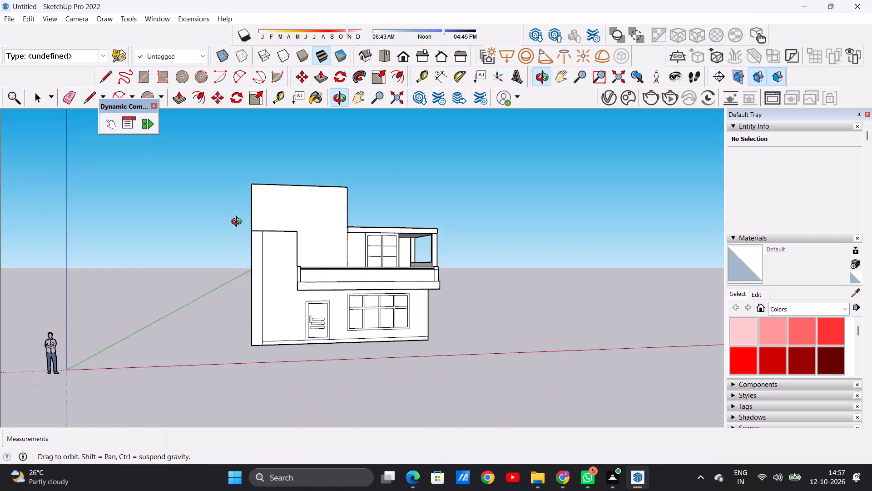
middle_drag(238, 223, 190, 223)
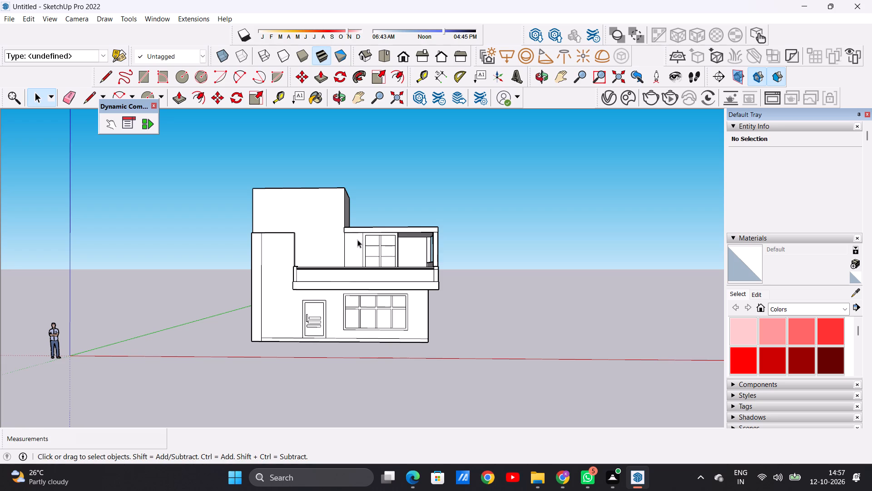
scroll(358, 240, down, 1)
middle_drag(354, 235, 354, 288)
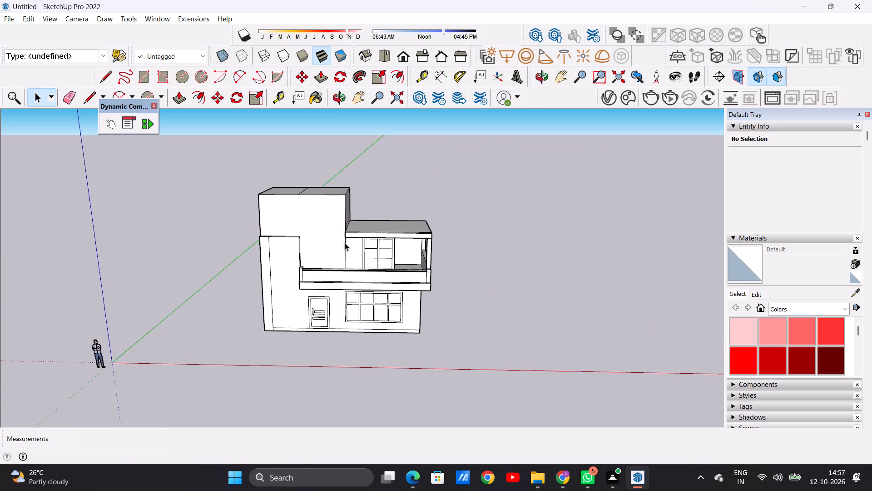
scroll(350, 236, up, 4)
scroll(350, 236, down, 1)
scroll(350, 236, up, 1)
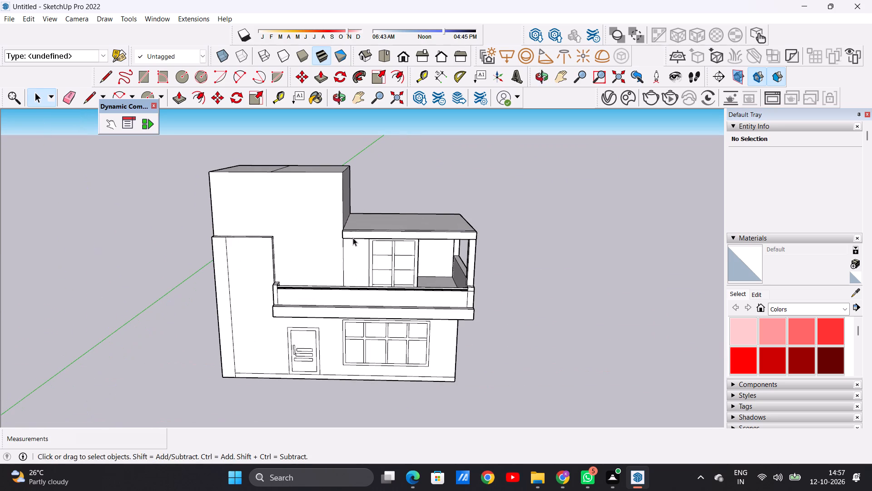
Push/Pull the end face of the roof slab's front overhang inward, away from the raised block and towards the terrace door.
middle_drag(334, 243, 455, 236)
scroll(348, 226, up, 2)
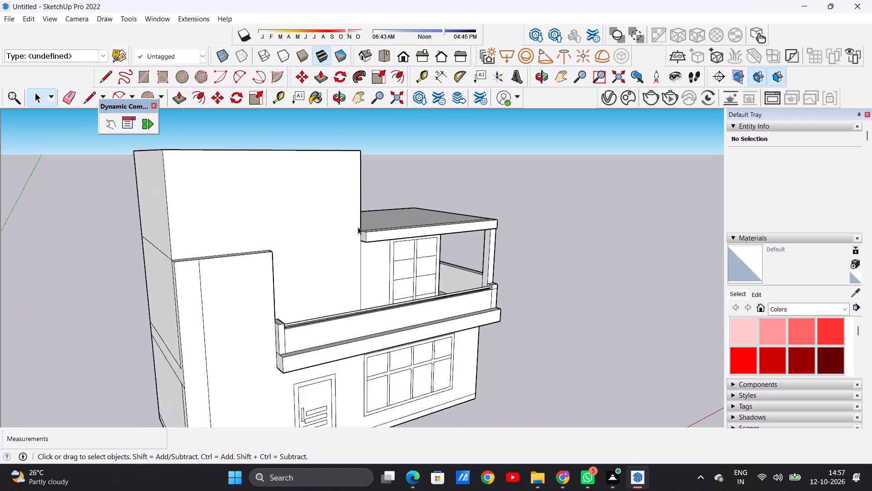
scroll(358, 227, up, 9)
key(p)
scroll(373, 233, up, 5)
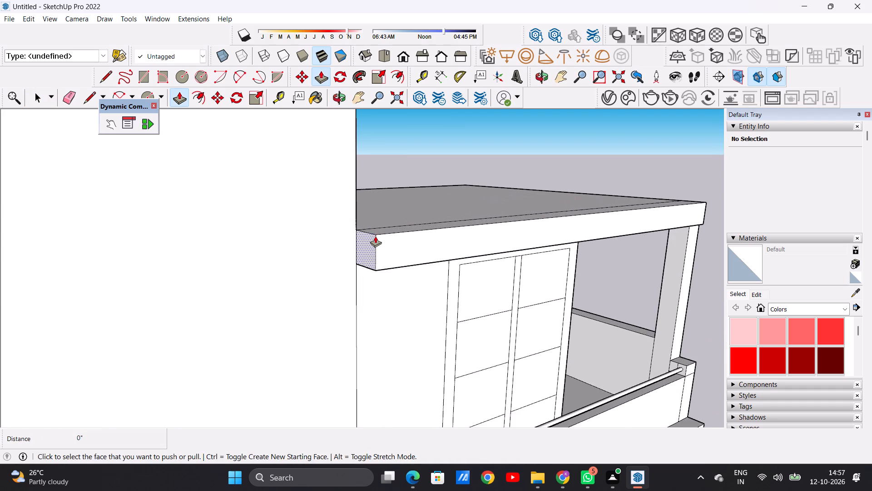
click(366, 244)
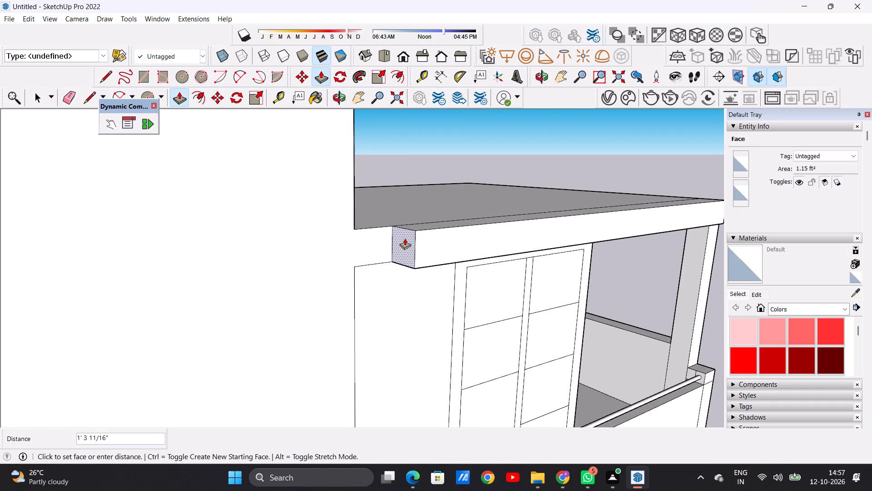
click(414, 237)
key(space)
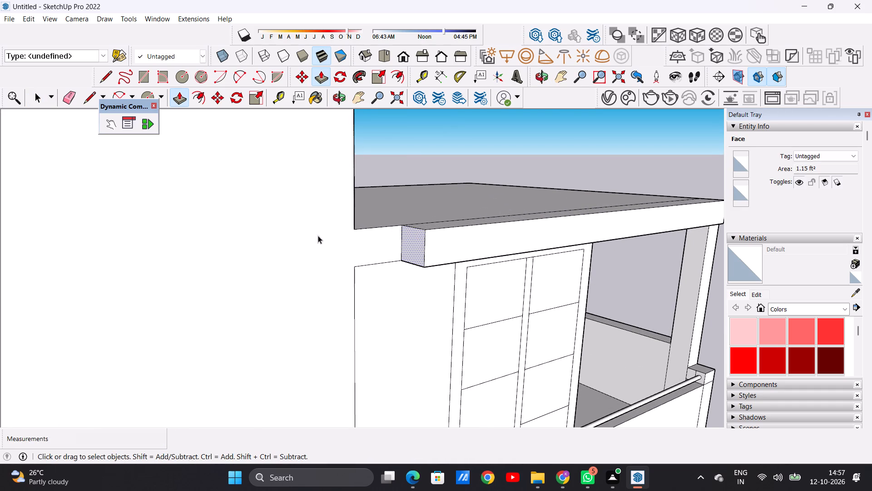
Push/Pull the same end face of the roof overhang about 6 3/8" back towards the raised block.
scroll(283, 234, down, 7)
middle_drag(372, 265, 267, 245)
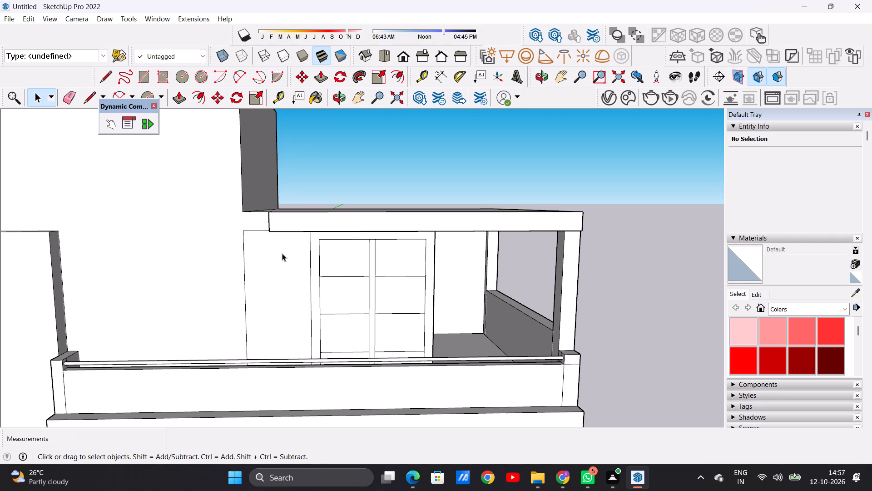
scroll(294, 270, down, 4)
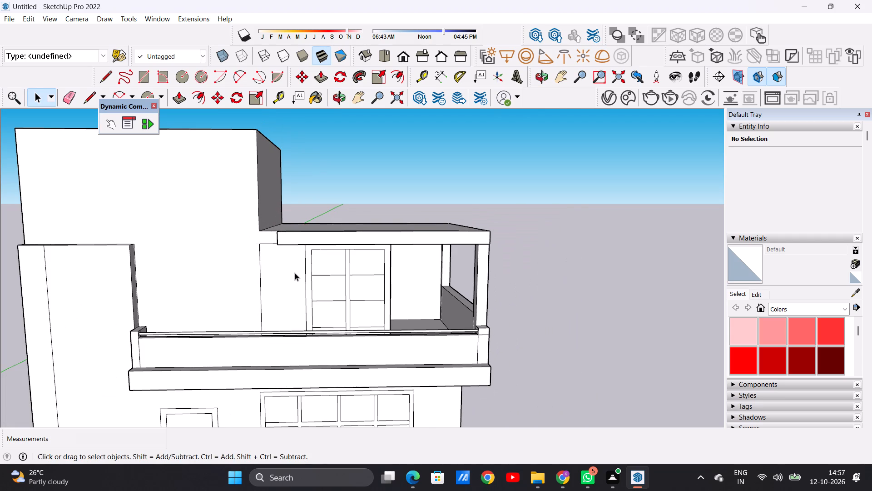
middle_drag(283, 253, 374, 261)
scroll(311, 237, up, 4)
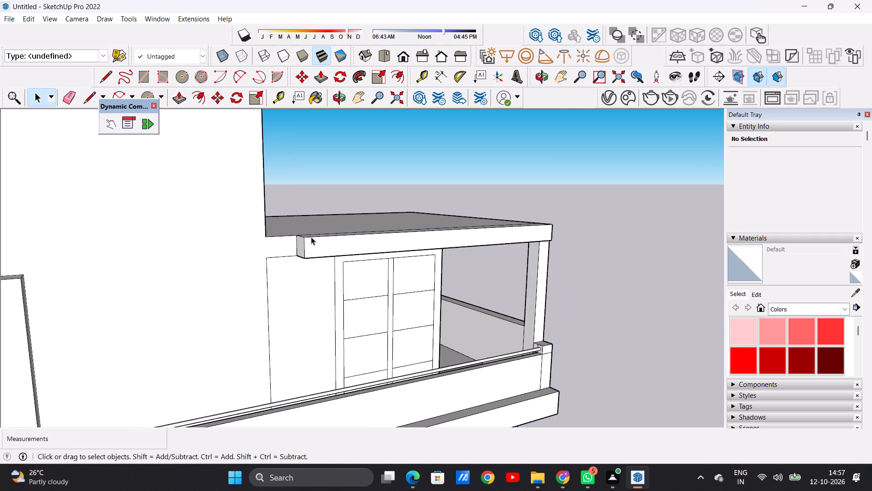
middle_drag(300, 253, 356, 270)
scroll(354, 267, up, 6)
key(p)
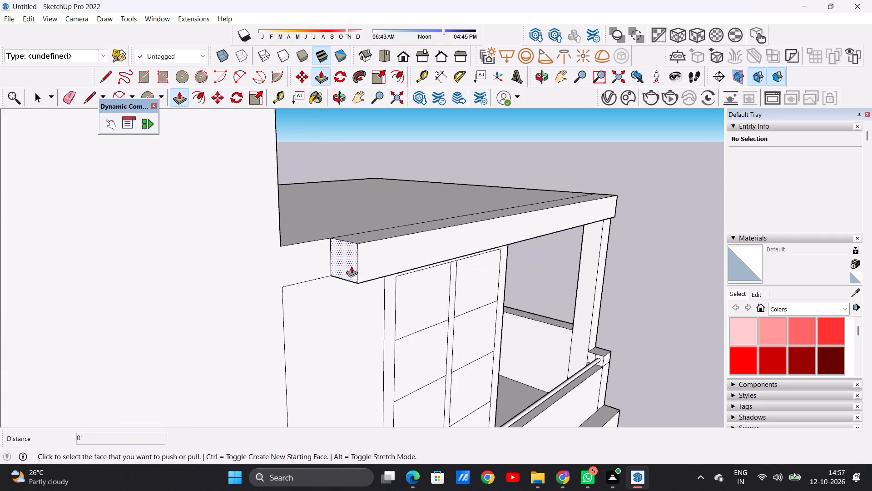
click(343, 261)
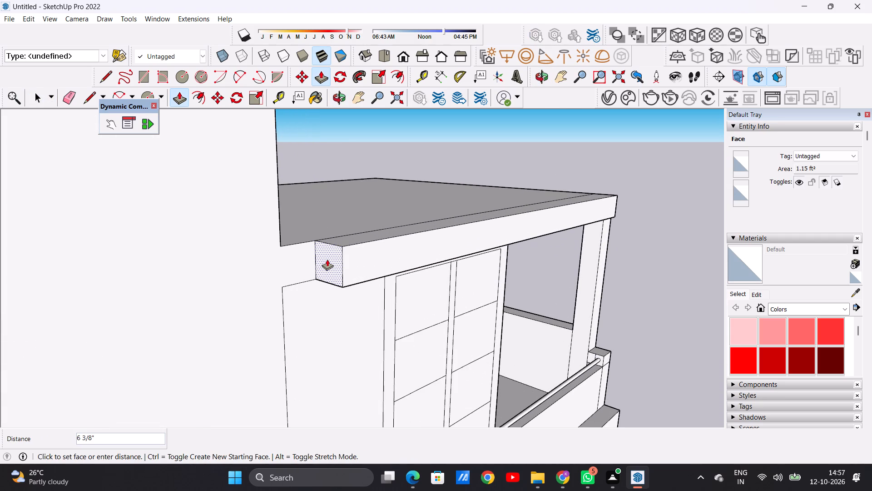
click(327, 259)
key(space)
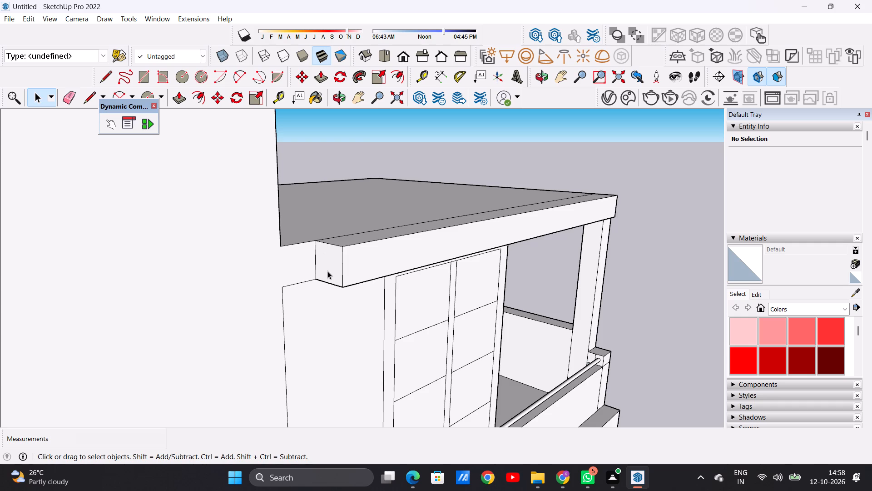
Examine the shortened roof overhang up close, and the whole villa from the front, side and above.
scroll(332, 252, down, 10)
scroll(333, 258, up, 5)
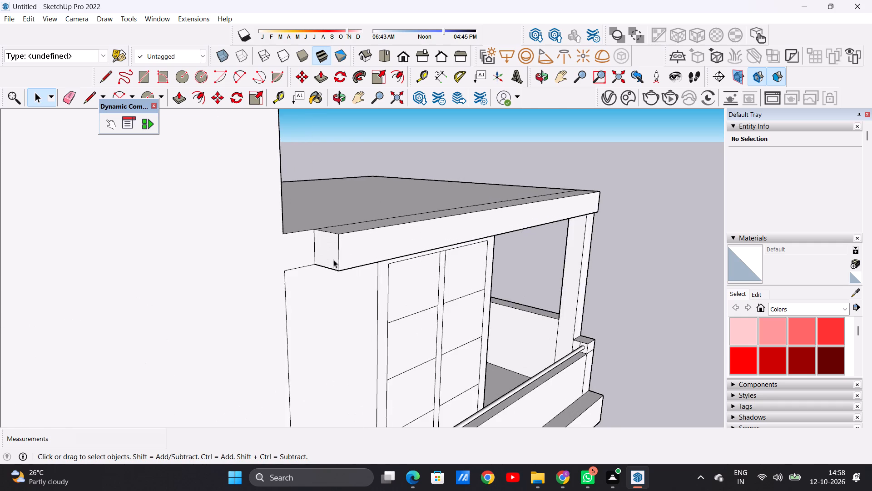
scroll(333, 260, up, 9)
middle_drag(327, 267, 284, 223)
scroll(284, 226, down, 6)
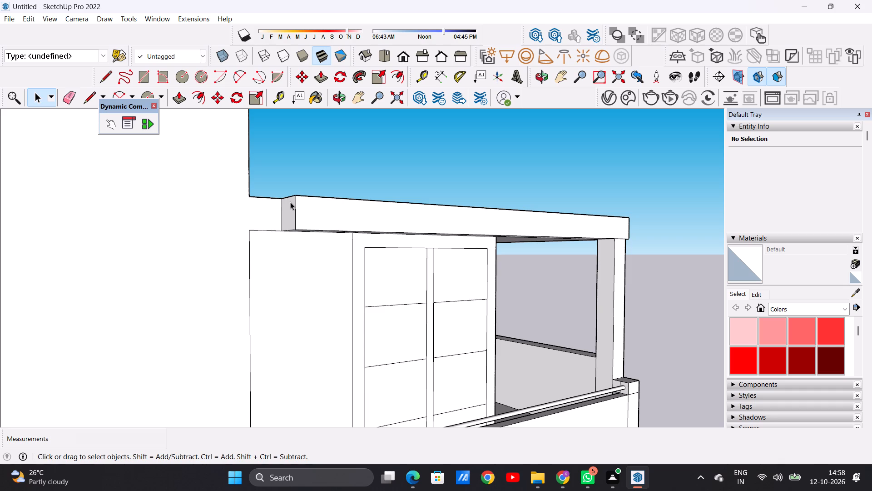
scroll(210, 225, down, 2)
scroll(210, 225, up, 1)
scroll(210, 225, down, 8)
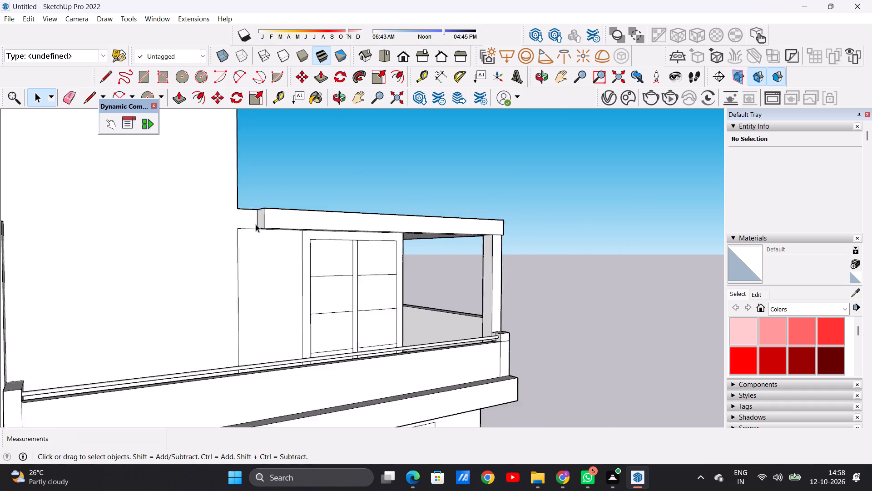
scroll(256, 224, down, 9)
middle_drag(379, 239, 280, 256)
scroll(280, 256, up, 2)
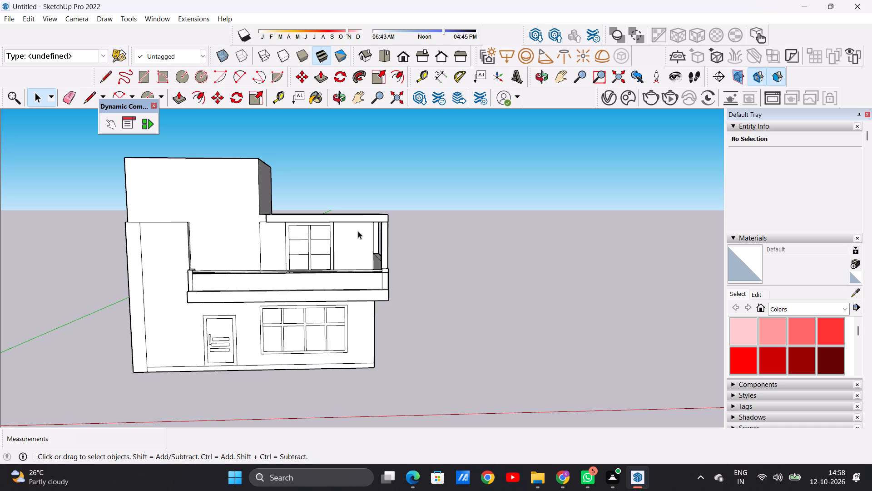
middle_drag(427, 240, 379, 249)
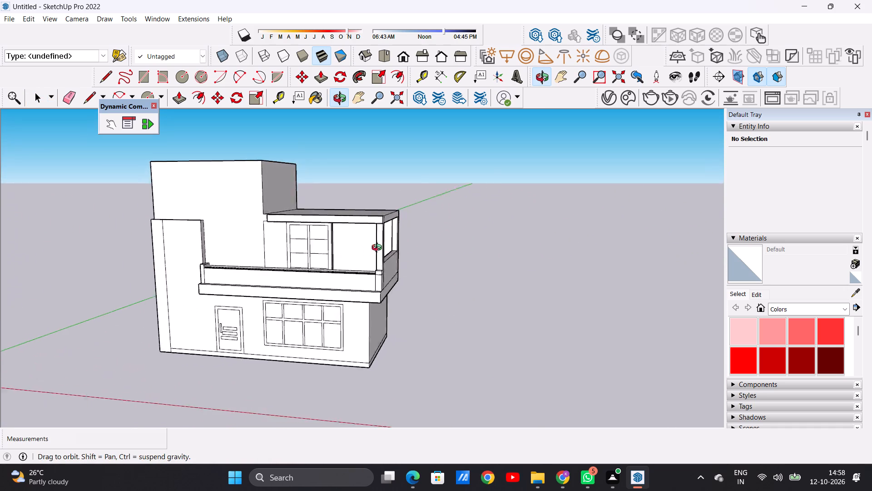
middle_drag(379, 249, 416, 298)
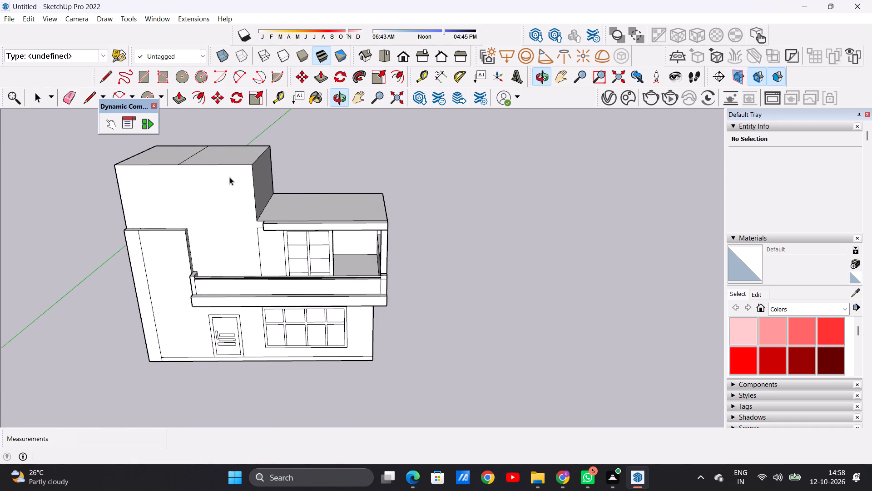
scroll(244, 190, down, 2)
middle_drag(295, 208, 309, 267)
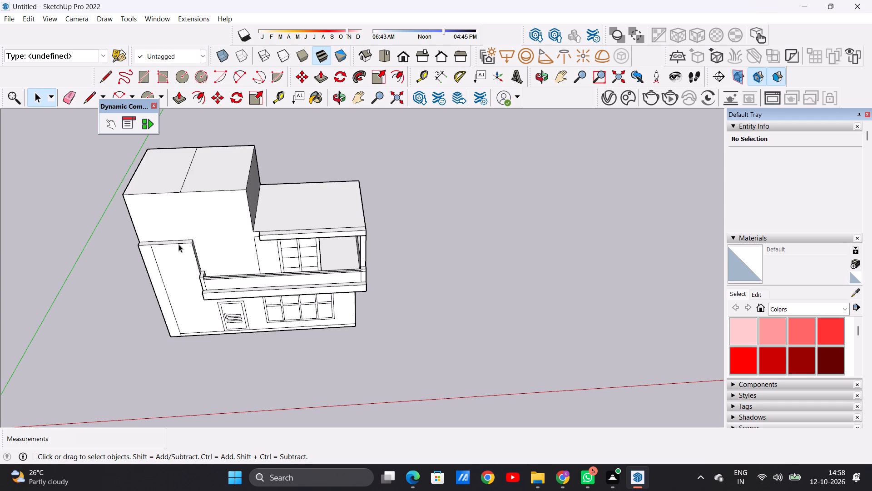
Push/Pull the top face of the projecting front wall beside the balcony up about 9' 3 1/8" to the raised block's roof level.
scroll(183, 244, up, 5)
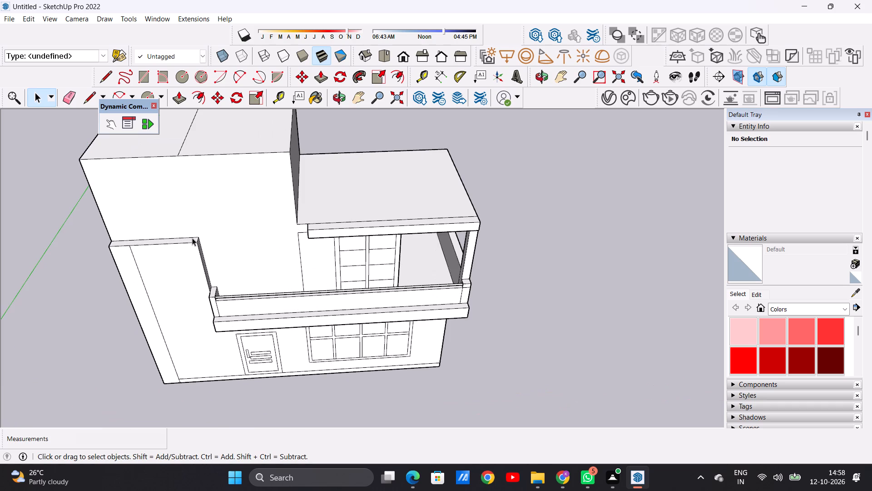
scroll(195, 239, down, 3)
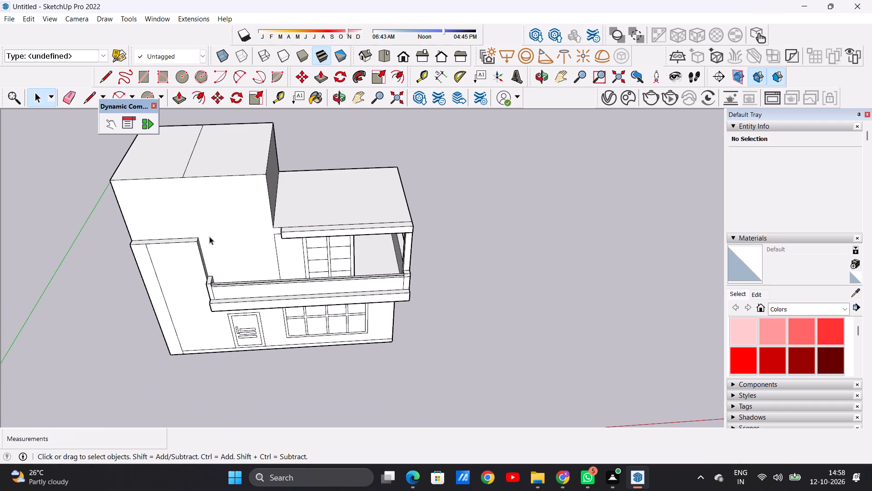
key(p)
scroll(175, 226, up, 1)
scroll(175, 226, down, 1)
scroll(175, 226, up, 7)
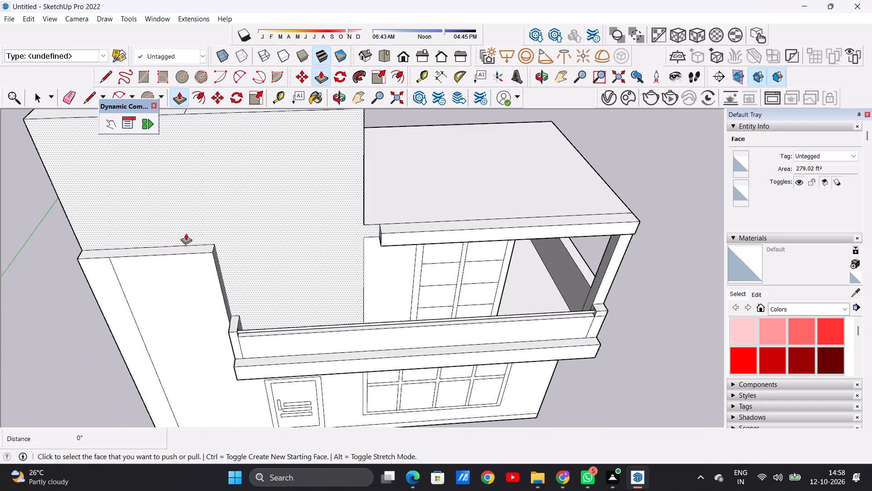
scroll(186, 233, up, 5)
click(207, 249)
scroll(216, 207, down, 9)
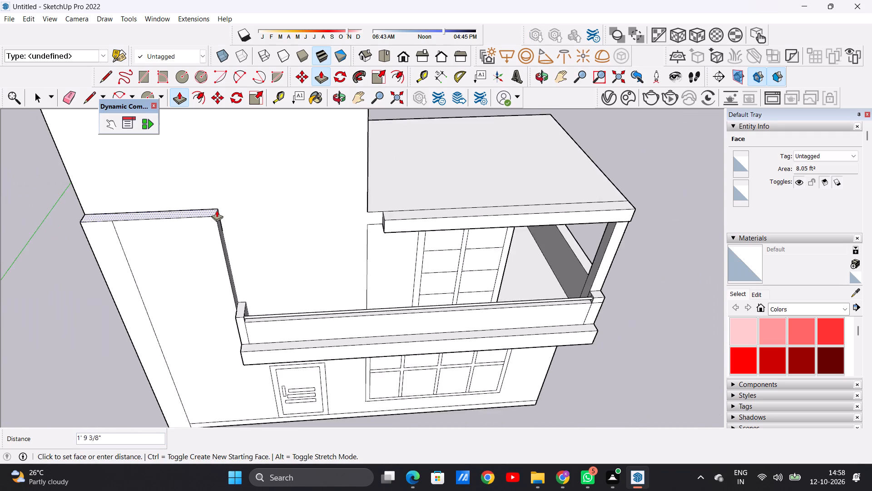
scroll(217, 210, down, 10)
scroll(207, 177, up, 3)
scroll(207, 177, down, 1)
scroll(207, 177, up, 4)
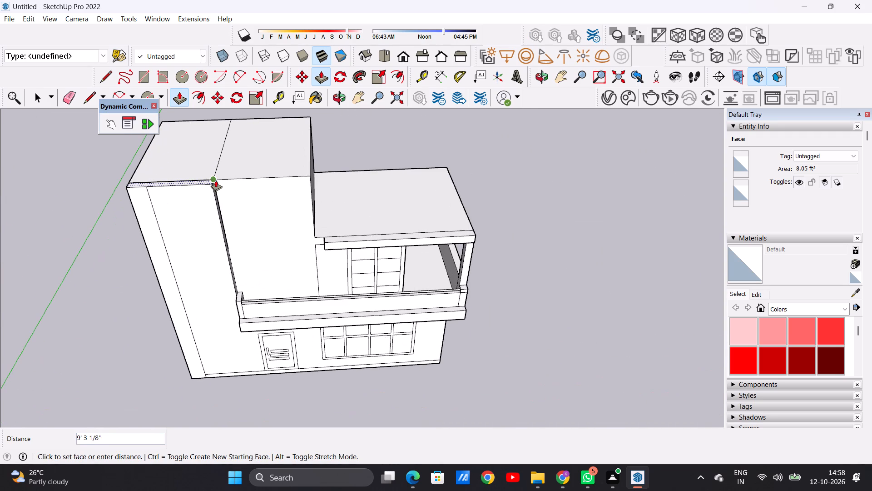
click(216, 180)
key(space)
text(V)
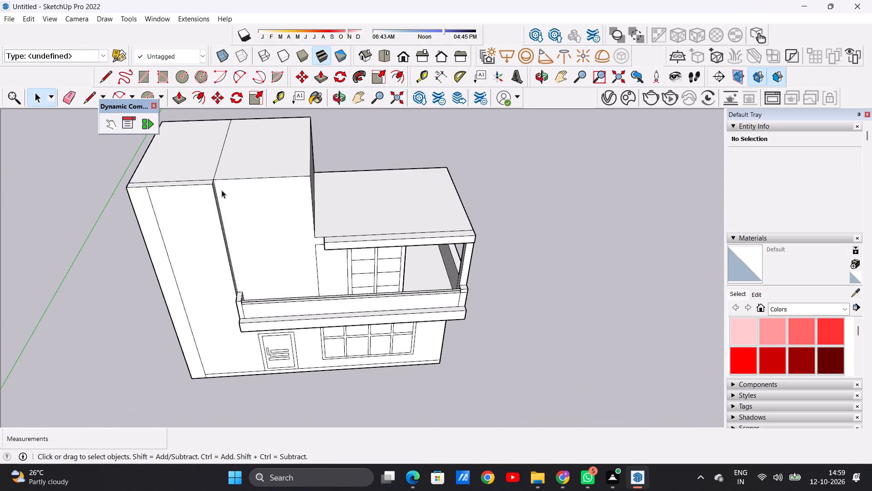
key(space)
Examine the front elevation, checking the raised projecting wall and the junction of the roof overhang with the first-floor wall.
scroll(209, 224, down, 3)
middle_drag(213, 228, 227, 132)
scroll(228, 240, down, 3)
middle_drag(249, 259, 238, 237)
scroll(260, 237, up, 1)
scroll(261, 237, down, 2)
scroll(261, 237, up, 1)
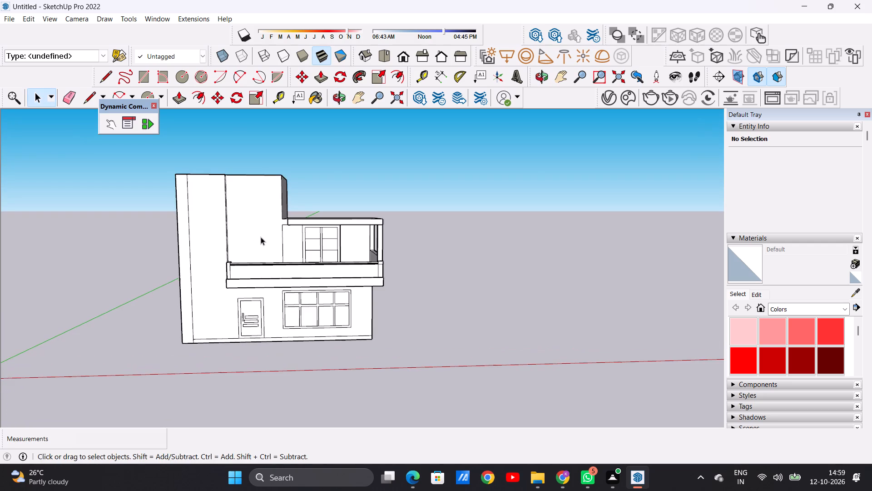
scroll(261, 237, down, 1)
scroll(261, 237, up, 1)
scroll(256, 179, up, 6)
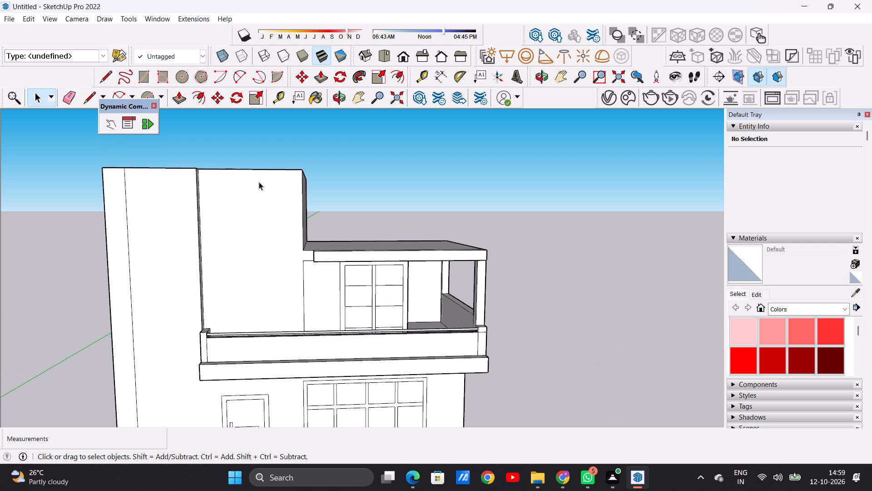
scroll(309, 271, up, 12)
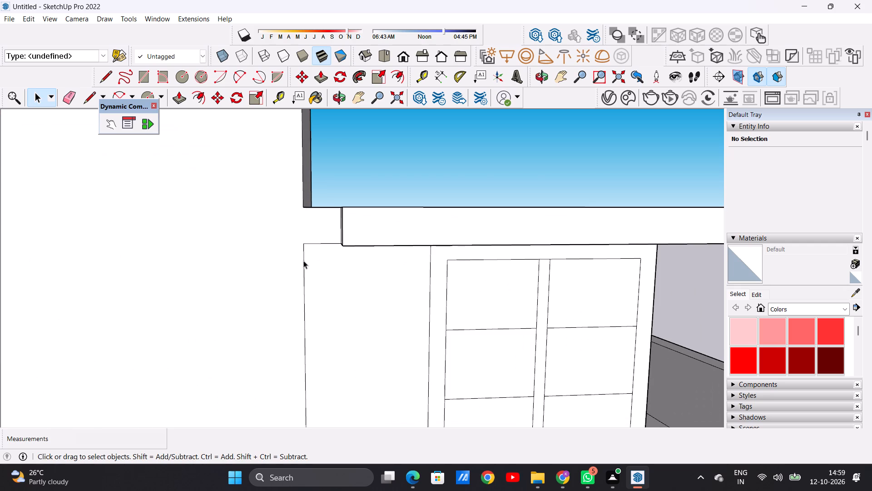
Draw a vertical line about 1' 11/16" from the first-floor wall's top corner to the raised block's lower corner beside the roof overhang.
key(l)
click(307, 247)
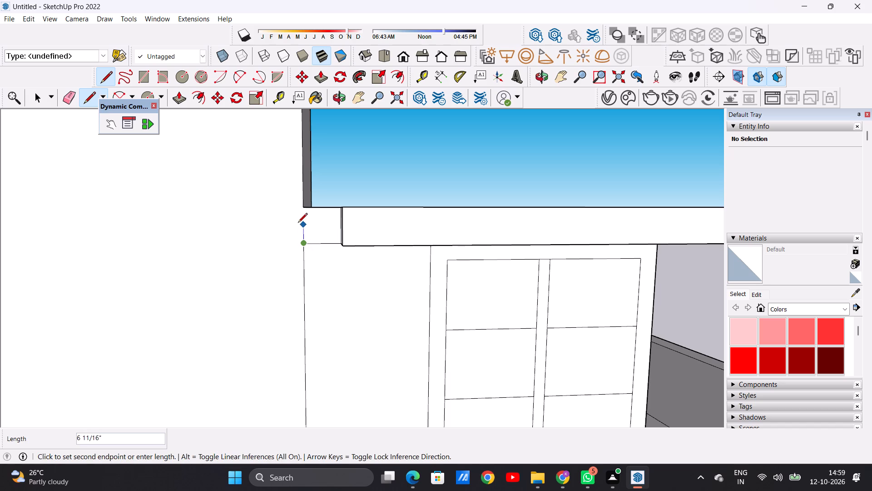
click(302, 205)
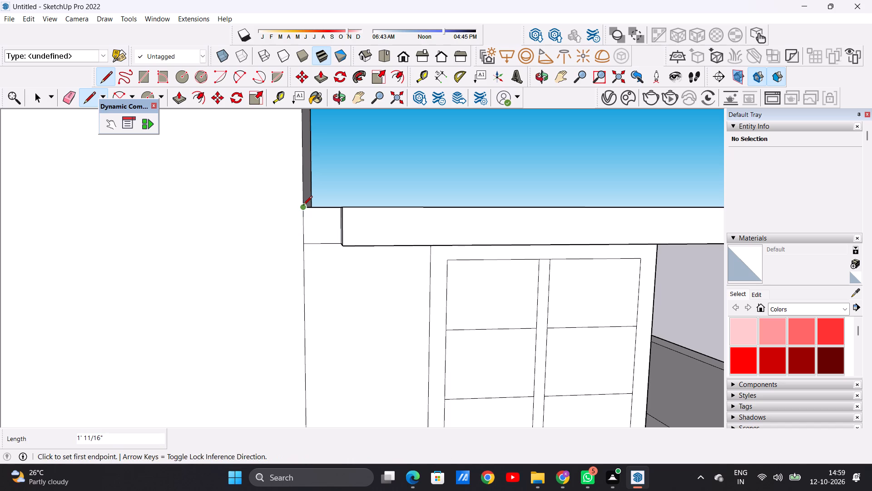
key(space)
Examine the raised front wall and its junction with the lower roof from the front and from above.
scroll(255, 248, down, 12)
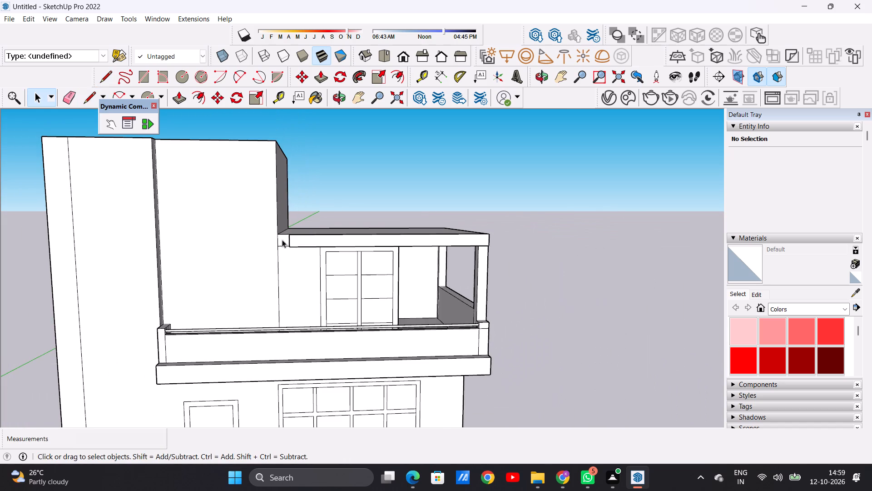
scroll(302, 259, down, 2)
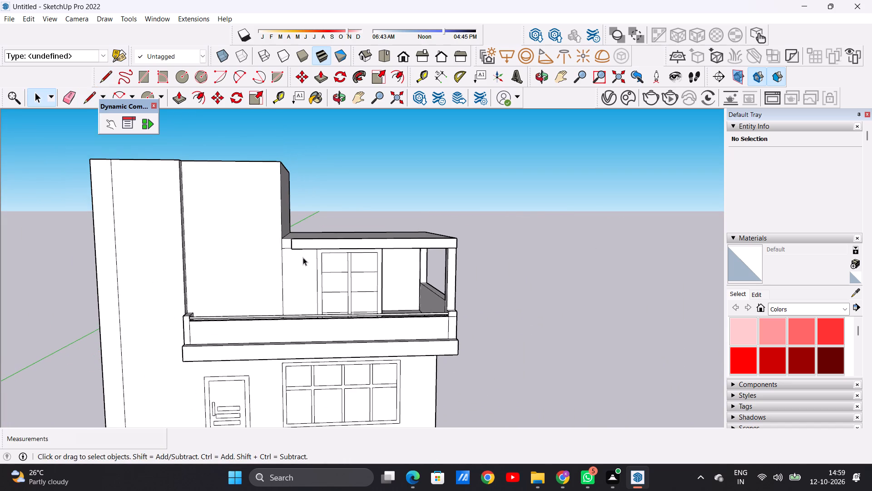
scroll(296, 262, down, 1)
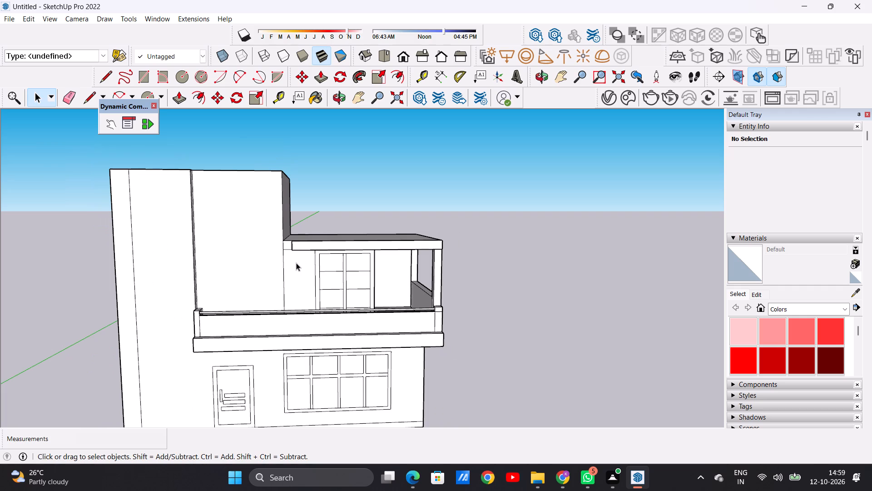
middle_drag(327, 228, 327, 236)
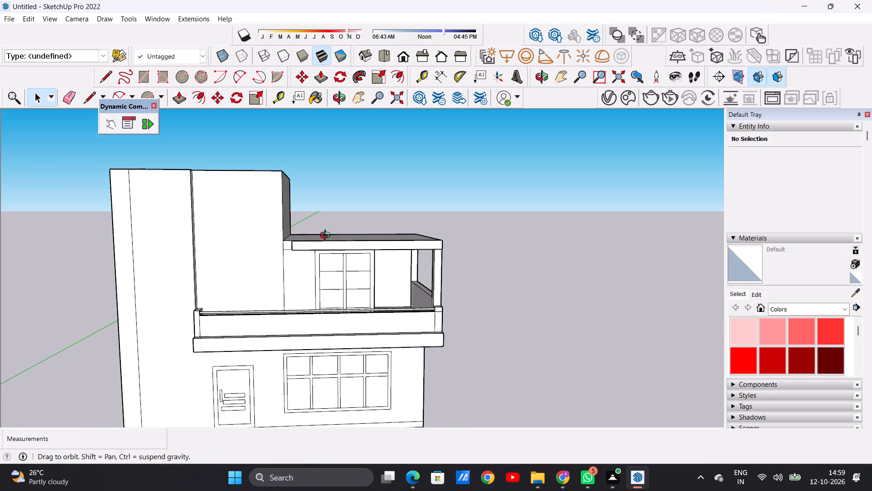
middle_drag(327, 236, 304, 317)
scroll(291, 257, up, 6)
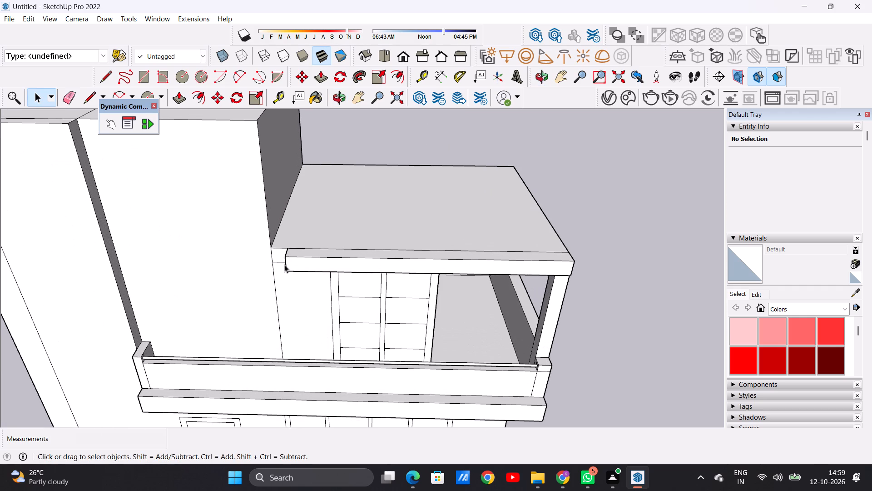
scroll(292, 259, down, 3)
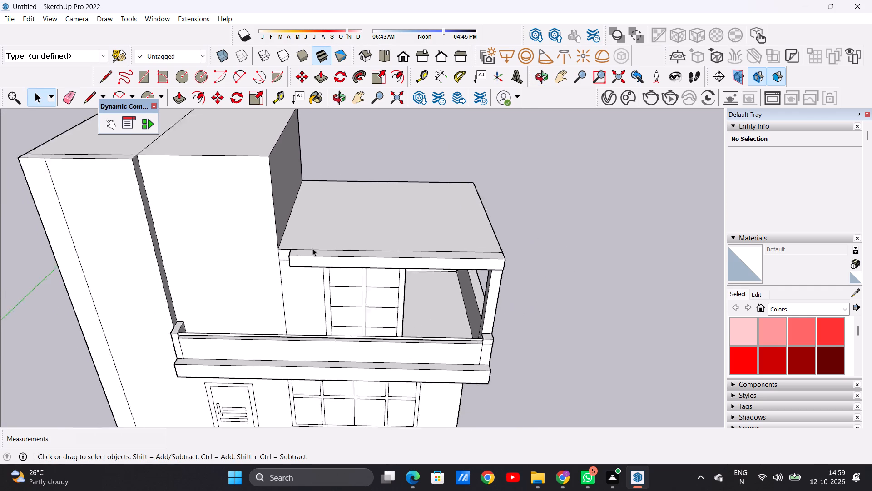
scroll(312, 248, down, 2)
middle_drag(347, 238, 375, 156)
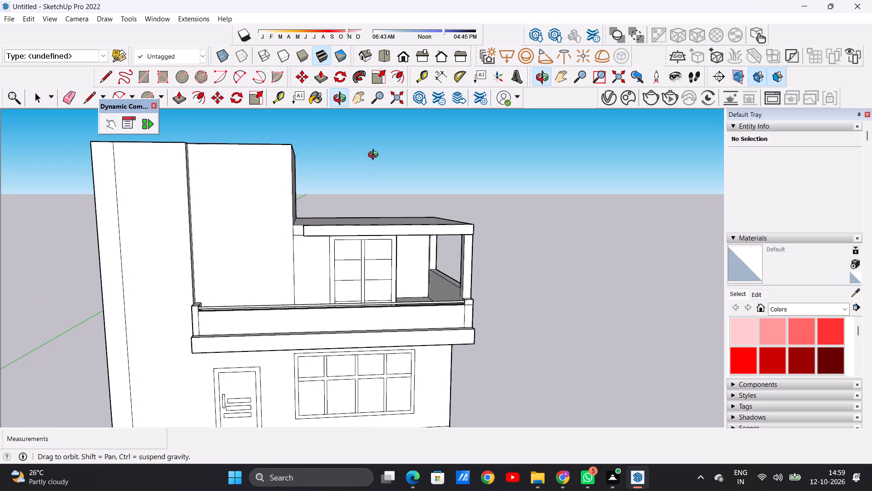
middle_drag(375, 156, 371, 151)
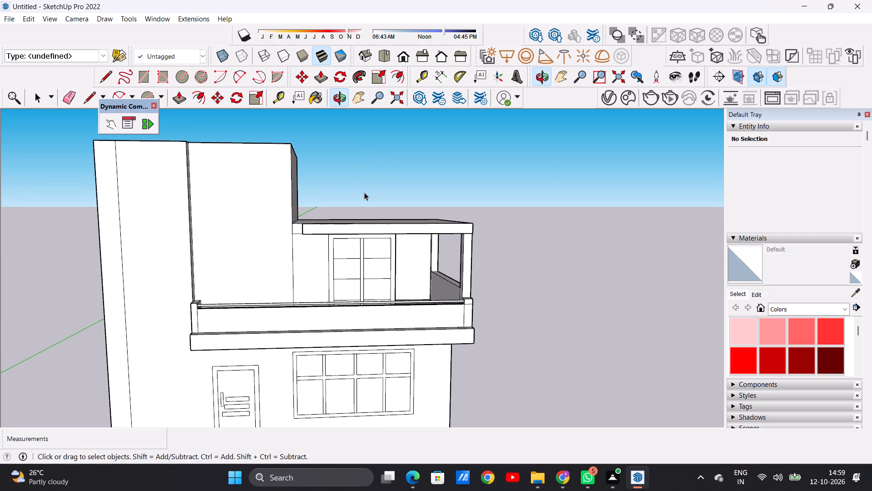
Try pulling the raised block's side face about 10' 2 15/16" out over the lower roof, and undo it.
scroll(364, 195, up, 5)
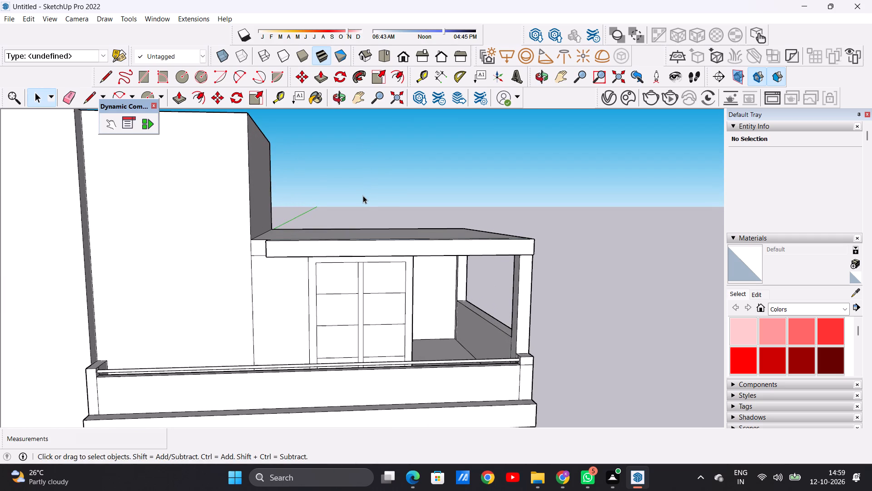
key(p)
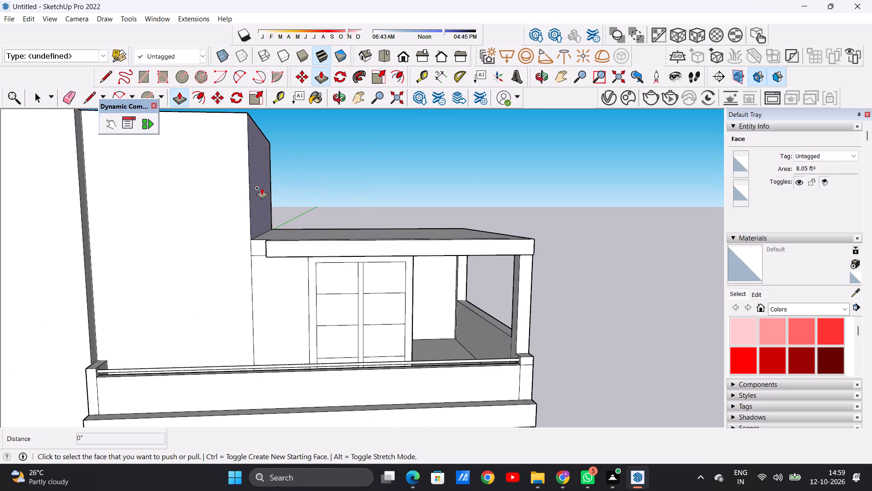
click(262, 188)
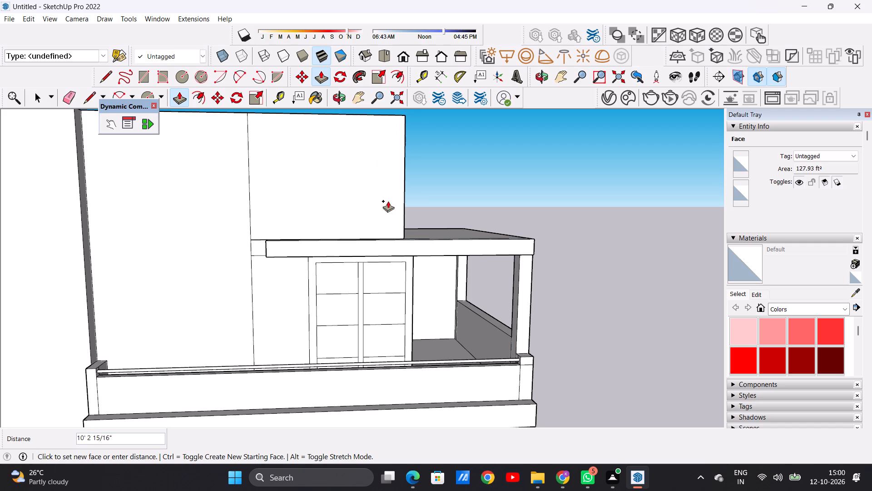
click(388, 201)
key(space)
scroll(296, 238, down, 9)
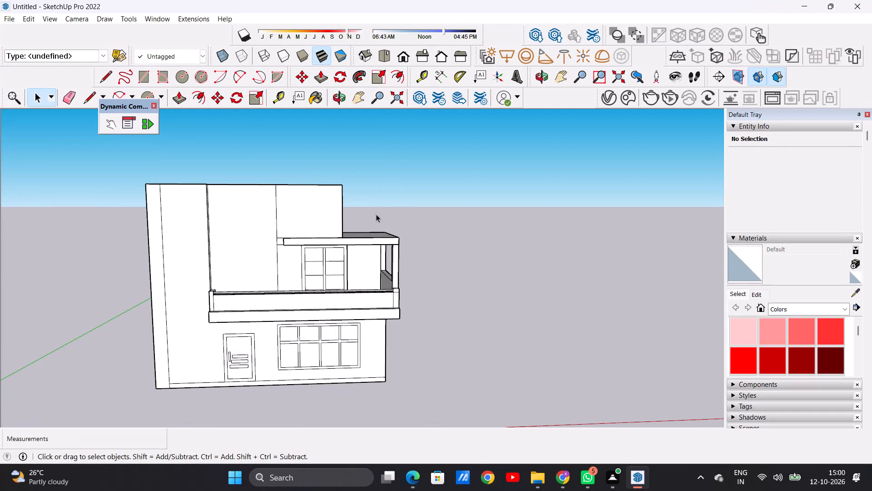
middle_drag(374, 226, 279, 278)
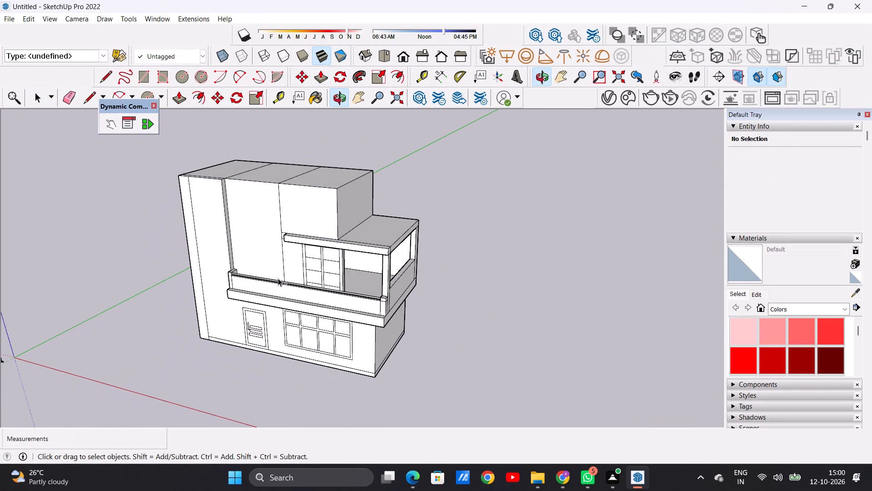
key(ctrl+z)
Offset the lower roof's top face inward by about 1' 1 1/4" to outline a border strip.
scroll(307, 224, up, 3)
middle_drag(307, 227, 340, 278)
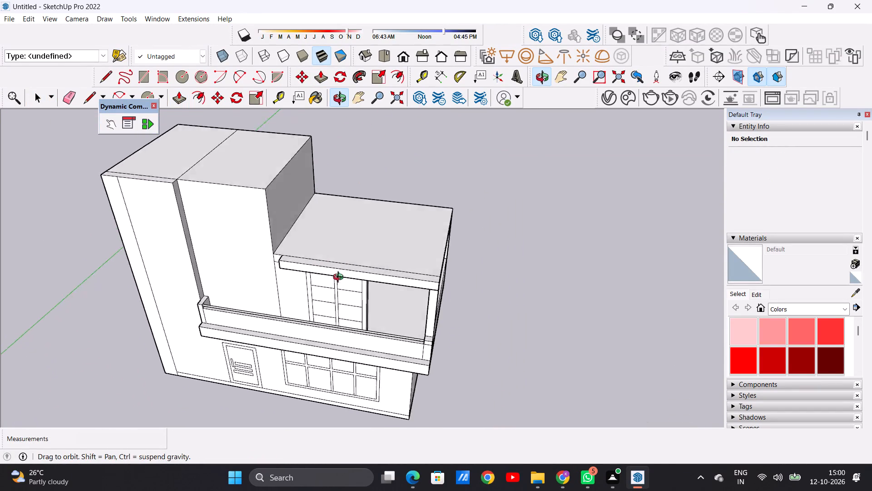
middle_drag(340, 278, 377, 306)
scroll(315, 205, down, 3)
middle_drag(348, 220, 345, 253)
scroll(370, 246, up, 1)
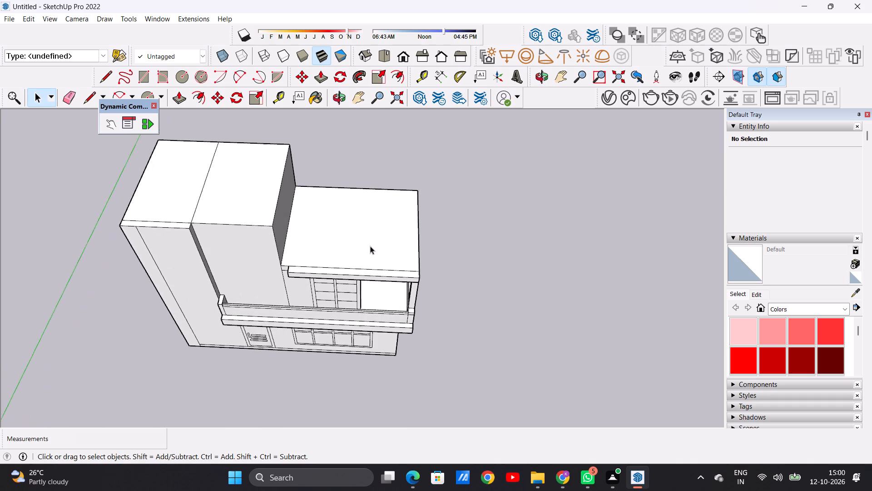
scroll(370, 246, up, 1)
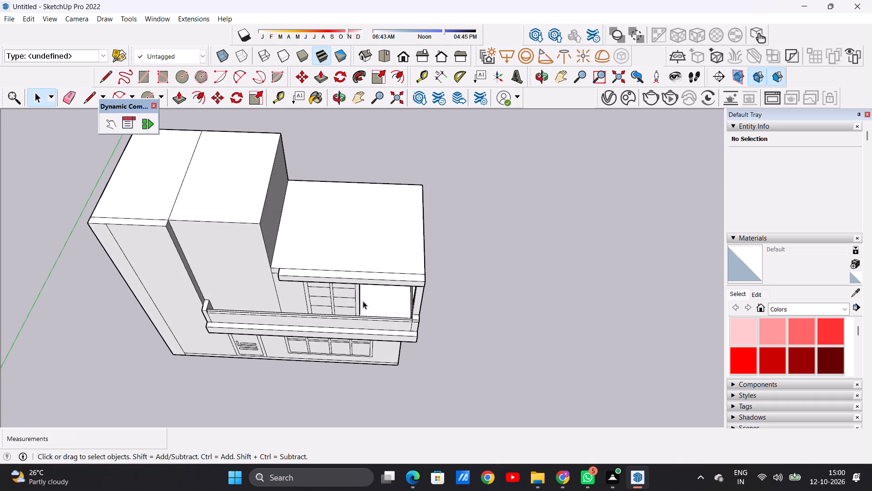
text(OF)
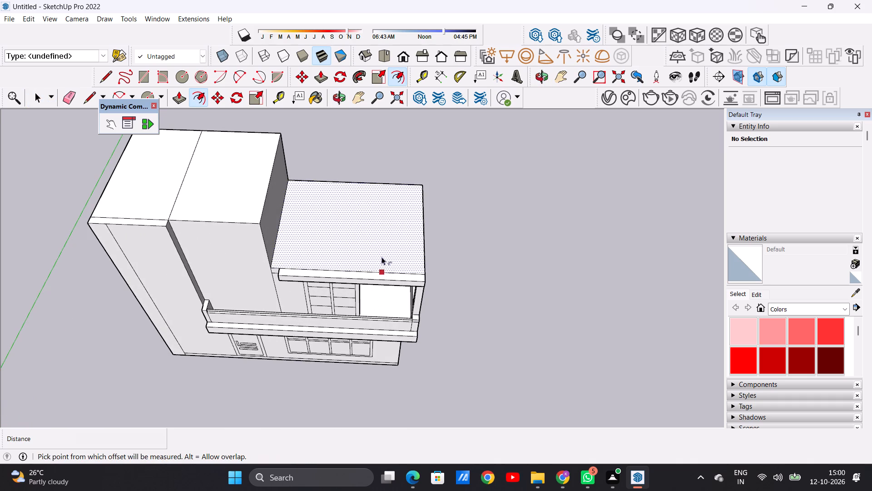
scroll(356, 191, up, 5)
click(332, 192)
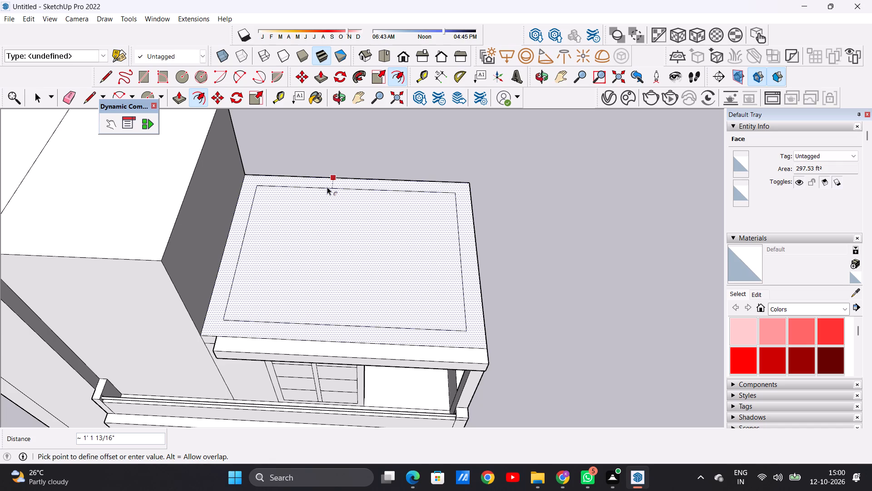
click(327, 187)
key(space)
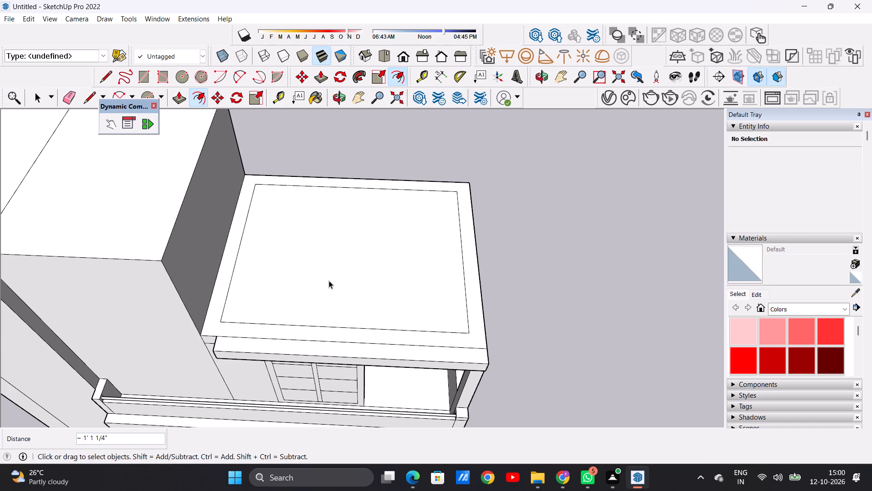
Draw a line from the offset outline's front corner nearest the raised block straight across to the raised block's base edge.
scroll(320, 291, down, 7)
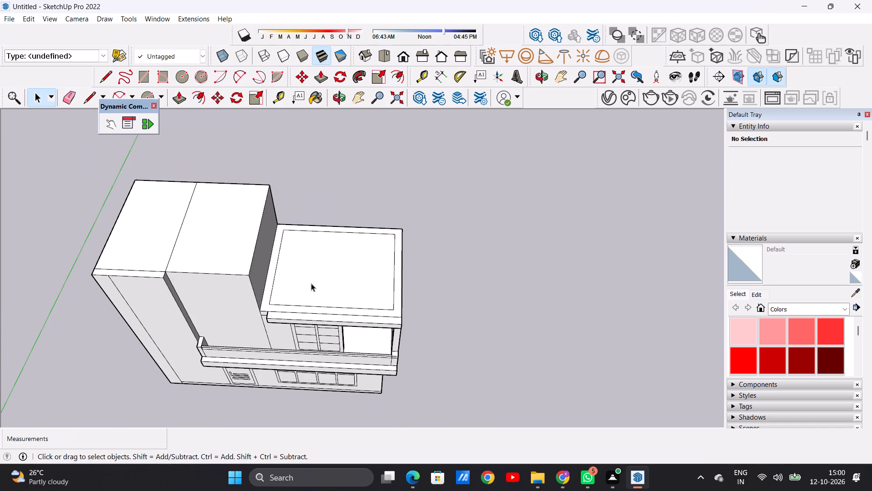
middle_drag(293, 340, 300, 269)
scroll(289, 294, up, 5)
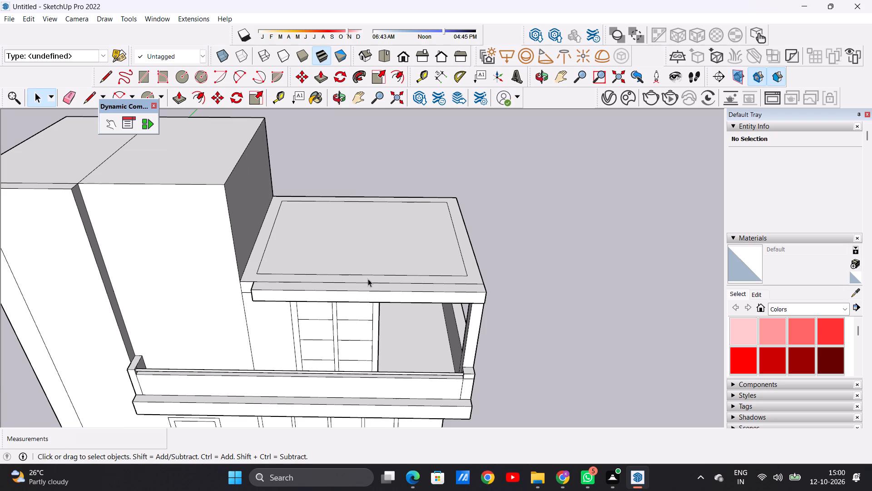
scroll(284, 276, up, 2)
scroll(283, 276, down, 1)
scroll(283, 276, up, 4)
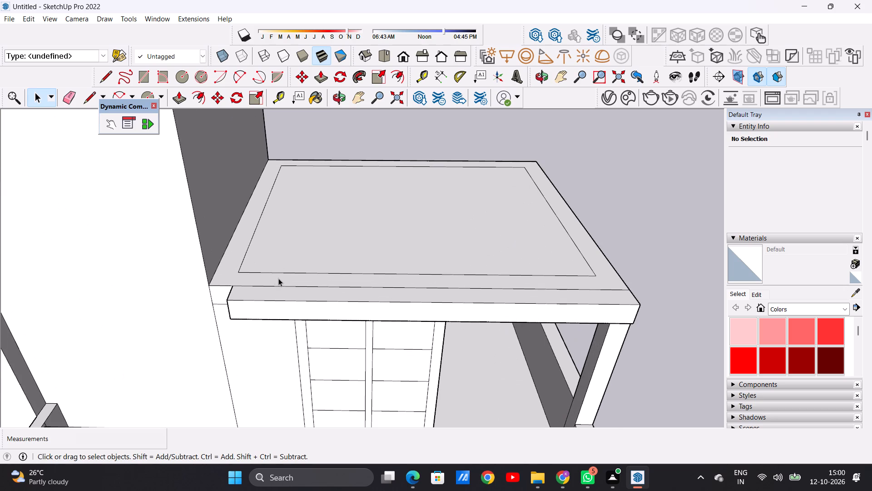
scroll(229, 275, down, 7)
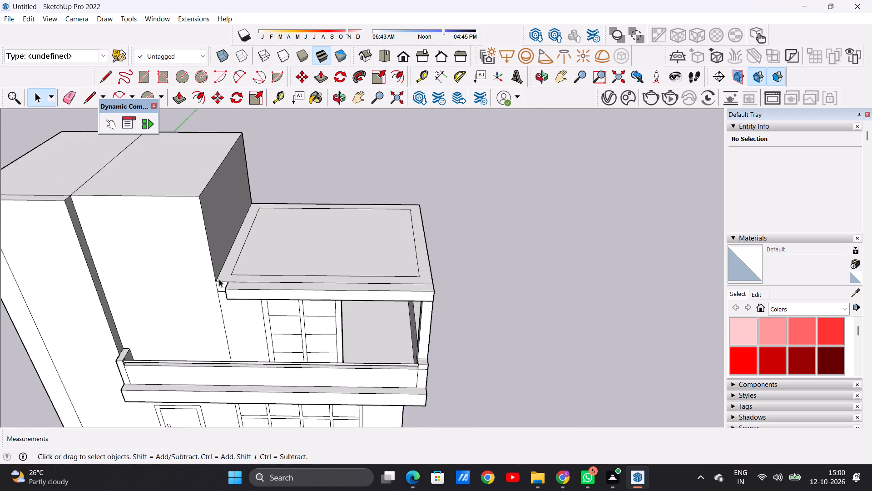
scroll(219, 279, down, 3)
scroll(226, 272, up, 8)
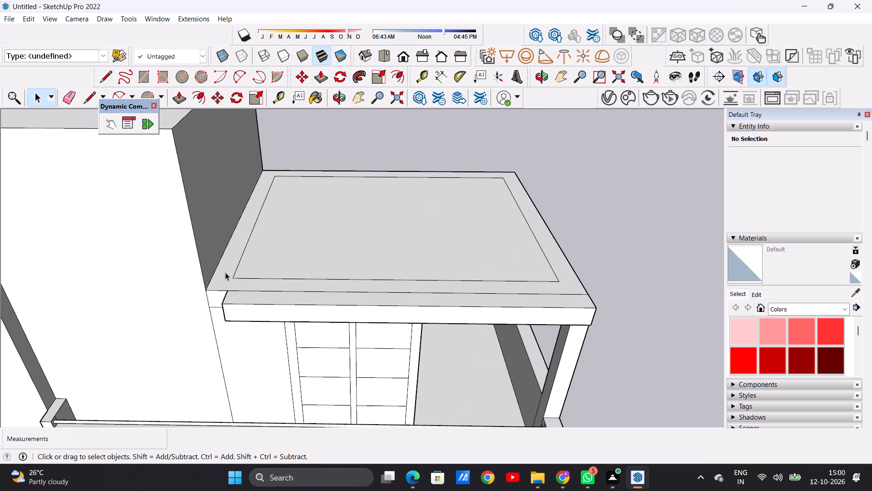
key(l)
scroll(229, 267, up, 2)
scroll(229, 267, down, 1)
scroll(229, 267, up, 11)
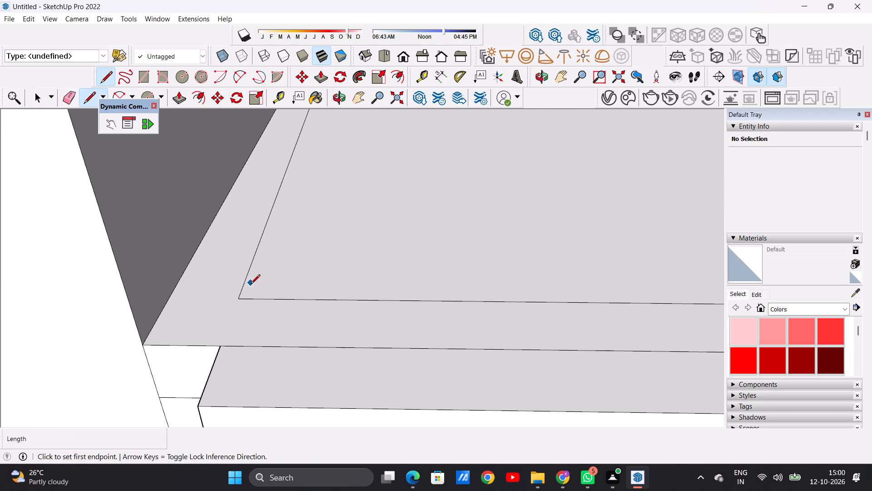
click(238, 298)
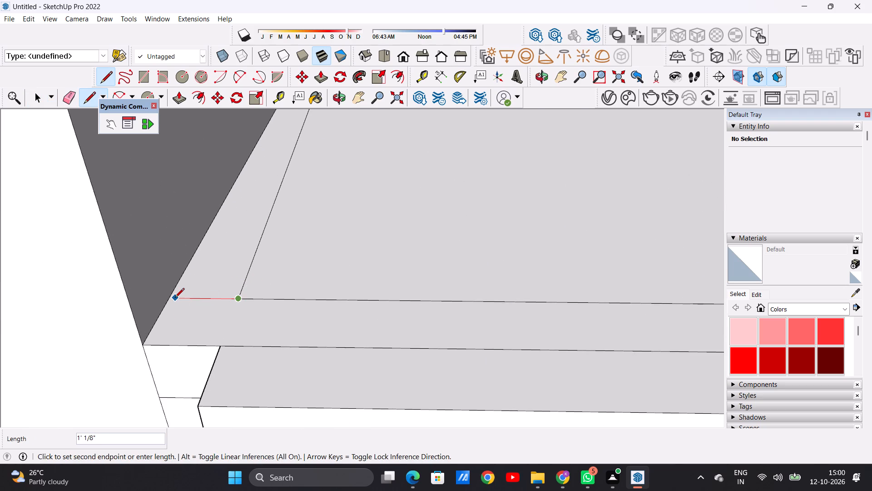
click(169, 298)
Draw a line about 1' 1 1/4" from the offset outline's other front corner to the lower roof's outer side edge.
scroll(214, 310, down, 13)
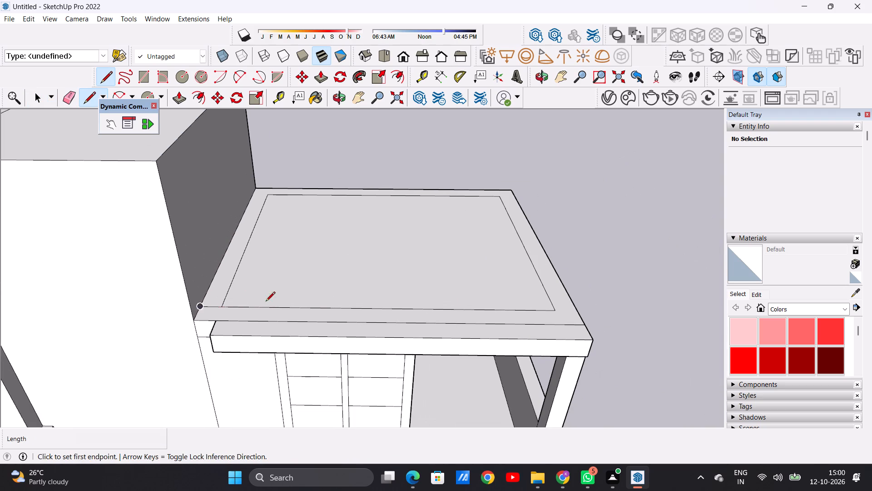
scroll(579, 328, up, 2)
scroll(578, 328, down, 1)
scroll(578, 328, up, 14)
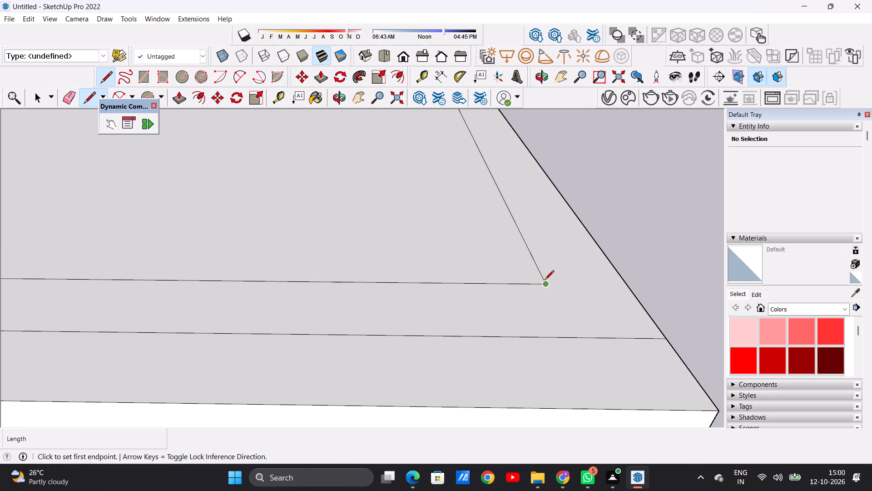
click(545, 281)
click(631, 285)
Draw a short line about 1' 1 1/4" across the front border strip, near its outer corner.
click(530, 286)
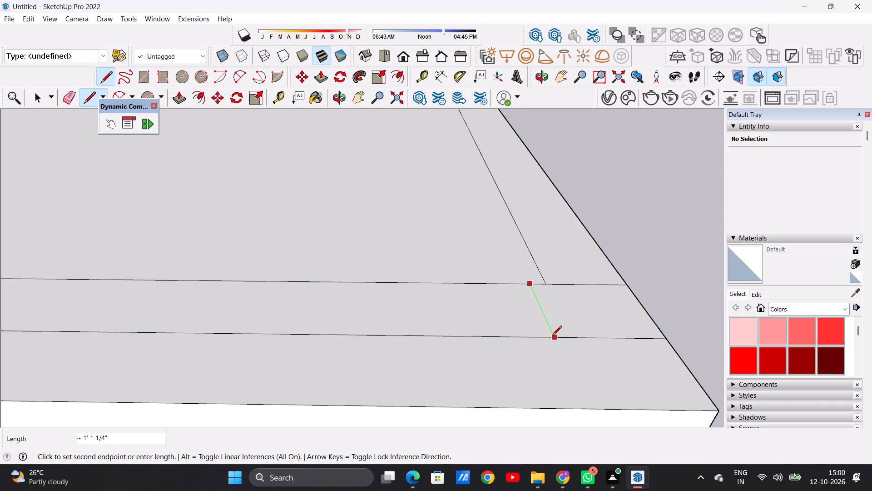
click(552, 337)
key(space)
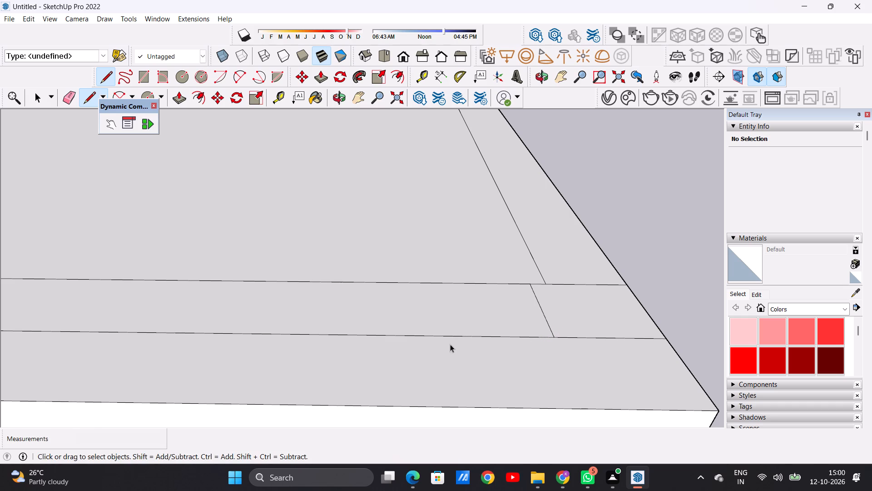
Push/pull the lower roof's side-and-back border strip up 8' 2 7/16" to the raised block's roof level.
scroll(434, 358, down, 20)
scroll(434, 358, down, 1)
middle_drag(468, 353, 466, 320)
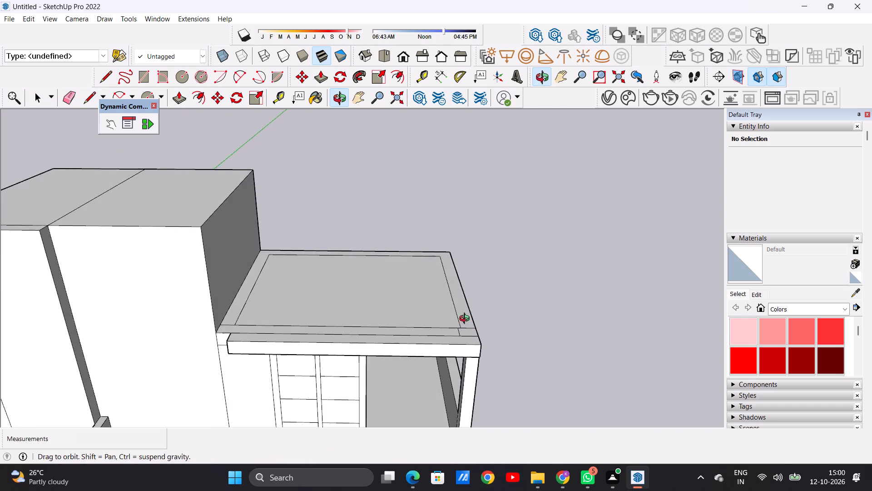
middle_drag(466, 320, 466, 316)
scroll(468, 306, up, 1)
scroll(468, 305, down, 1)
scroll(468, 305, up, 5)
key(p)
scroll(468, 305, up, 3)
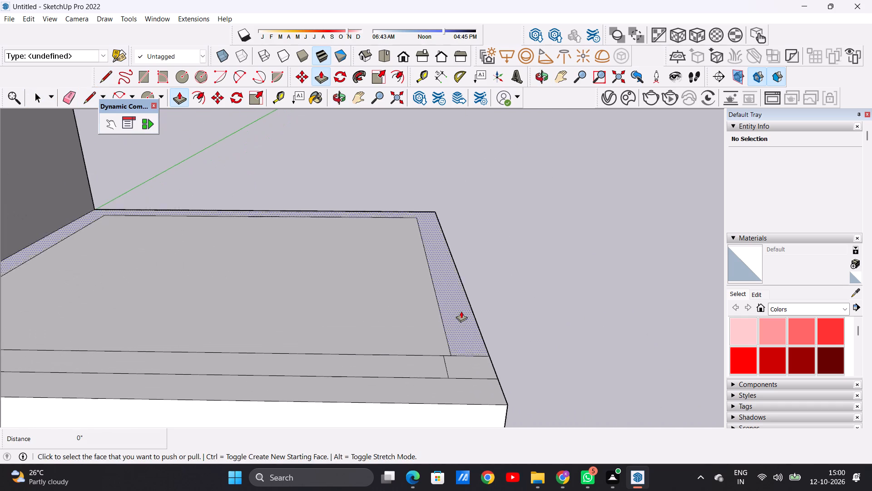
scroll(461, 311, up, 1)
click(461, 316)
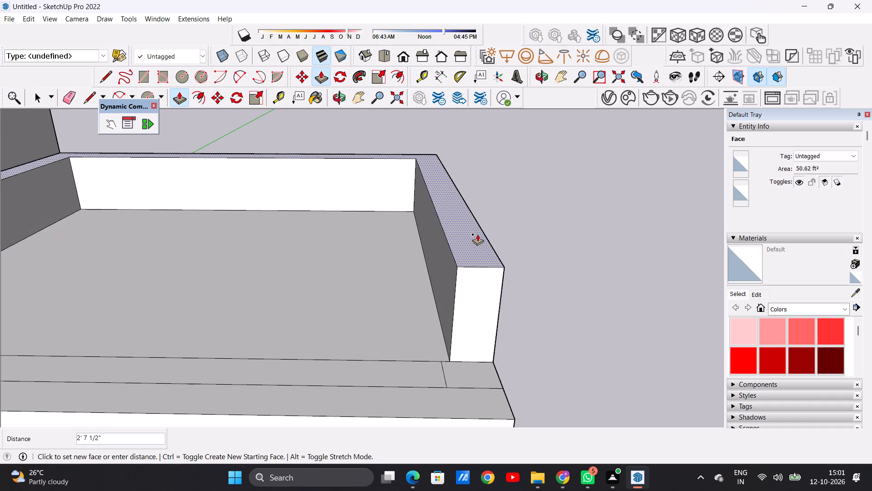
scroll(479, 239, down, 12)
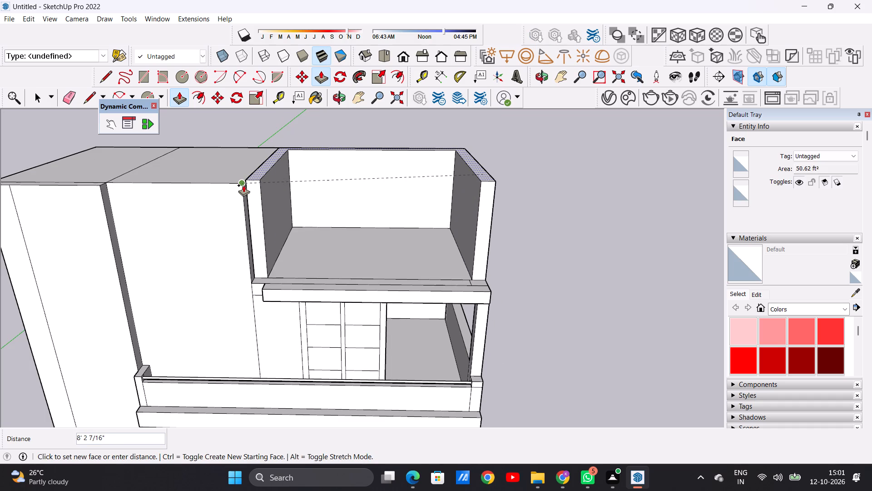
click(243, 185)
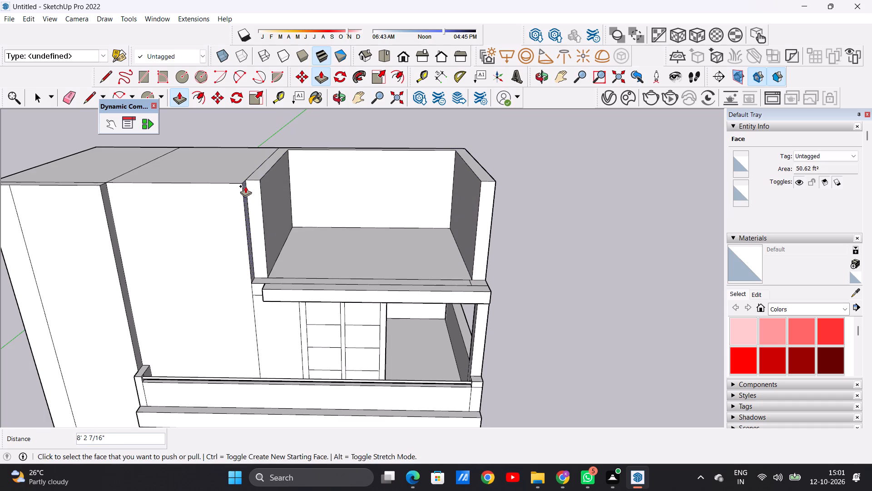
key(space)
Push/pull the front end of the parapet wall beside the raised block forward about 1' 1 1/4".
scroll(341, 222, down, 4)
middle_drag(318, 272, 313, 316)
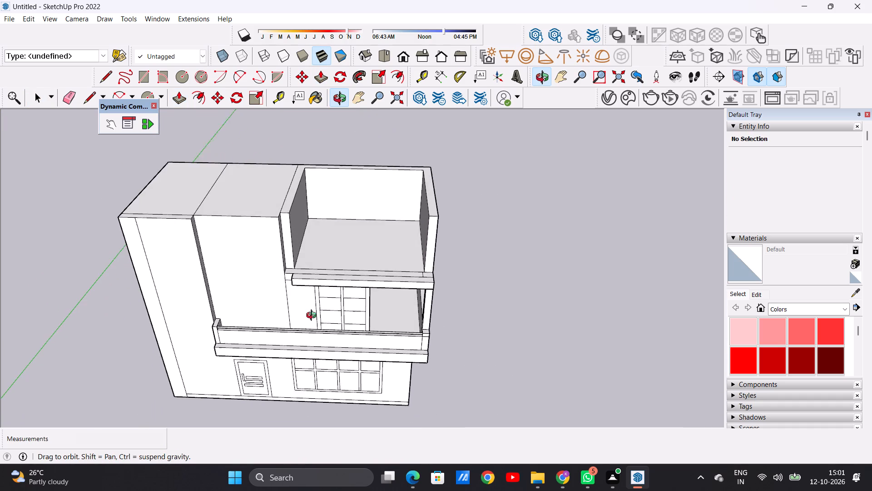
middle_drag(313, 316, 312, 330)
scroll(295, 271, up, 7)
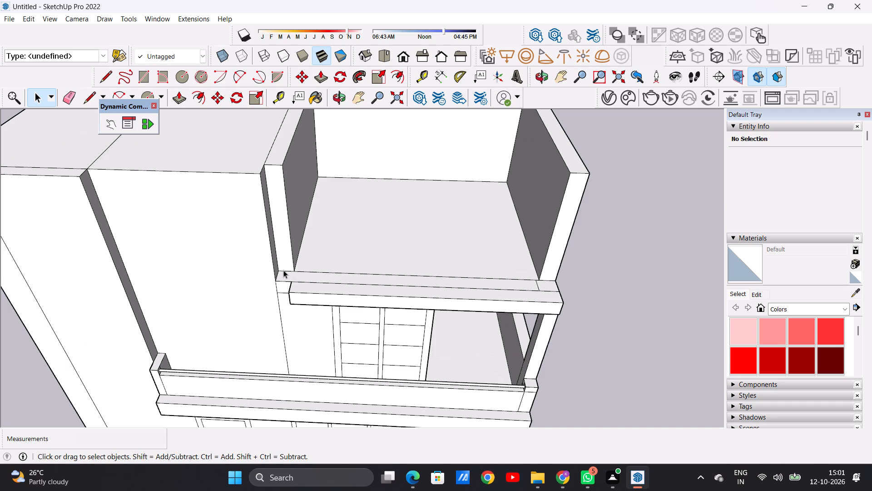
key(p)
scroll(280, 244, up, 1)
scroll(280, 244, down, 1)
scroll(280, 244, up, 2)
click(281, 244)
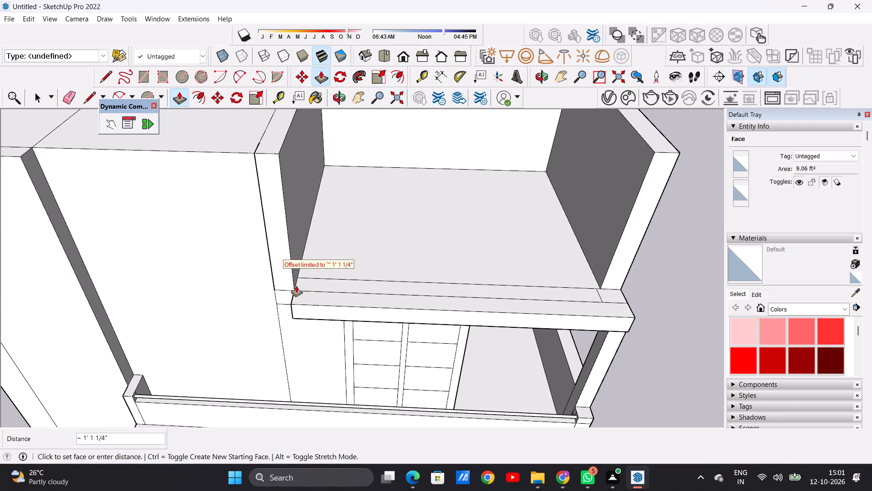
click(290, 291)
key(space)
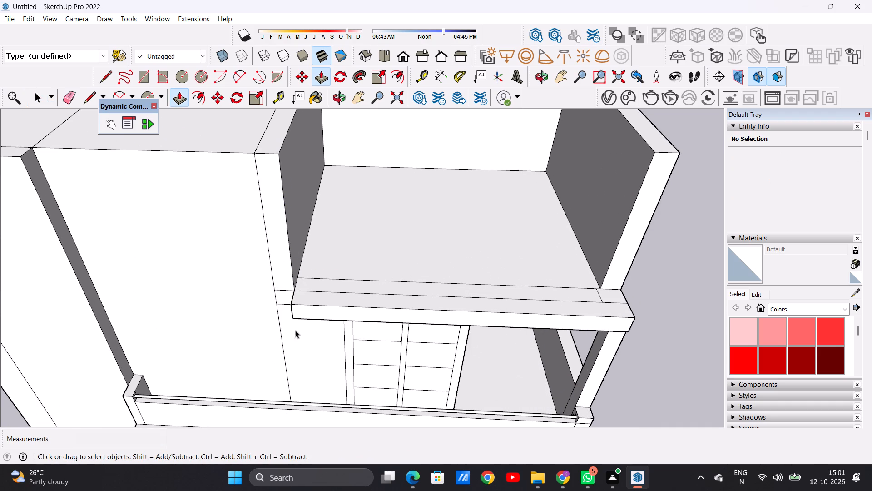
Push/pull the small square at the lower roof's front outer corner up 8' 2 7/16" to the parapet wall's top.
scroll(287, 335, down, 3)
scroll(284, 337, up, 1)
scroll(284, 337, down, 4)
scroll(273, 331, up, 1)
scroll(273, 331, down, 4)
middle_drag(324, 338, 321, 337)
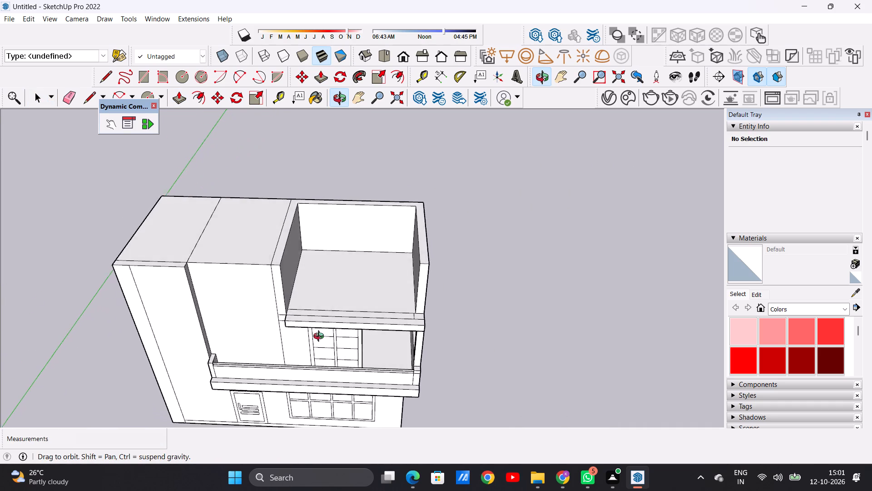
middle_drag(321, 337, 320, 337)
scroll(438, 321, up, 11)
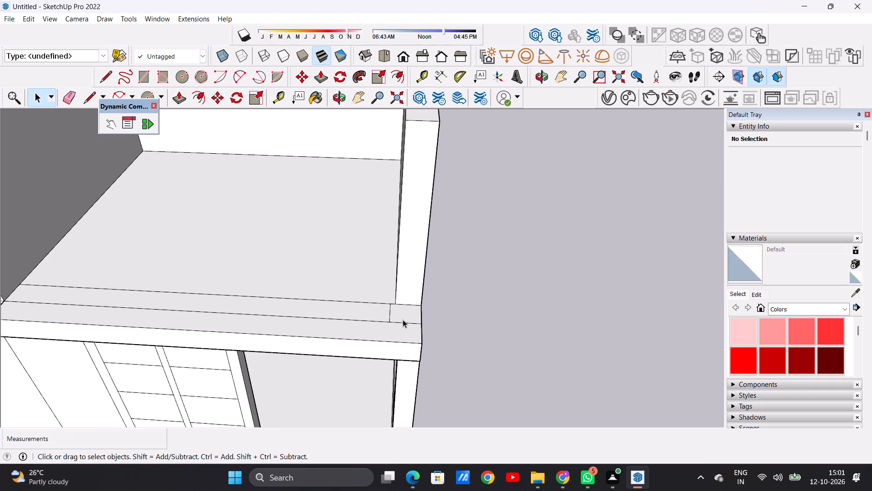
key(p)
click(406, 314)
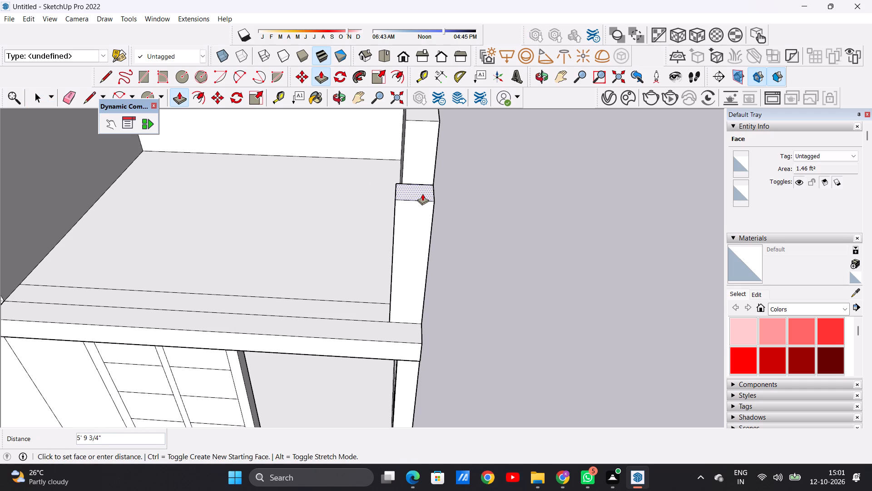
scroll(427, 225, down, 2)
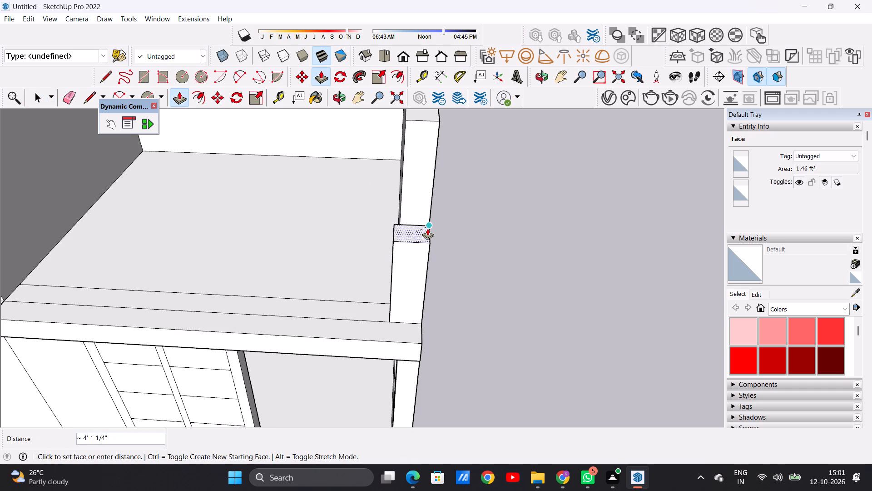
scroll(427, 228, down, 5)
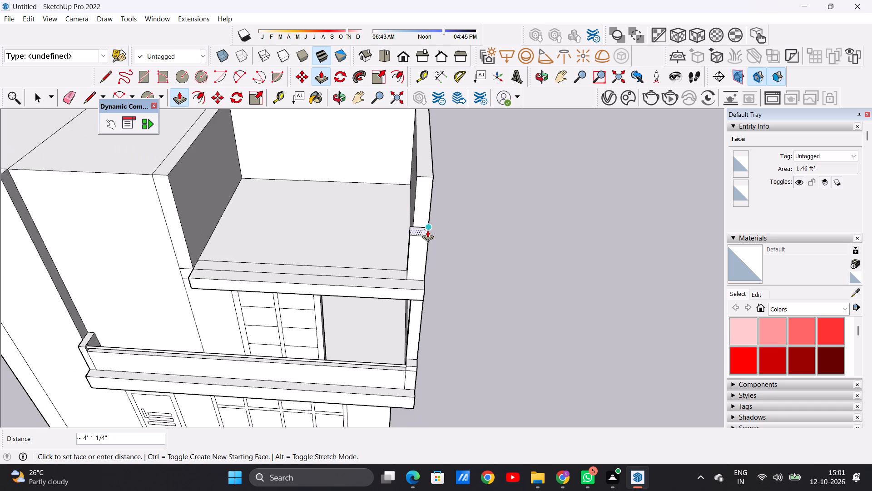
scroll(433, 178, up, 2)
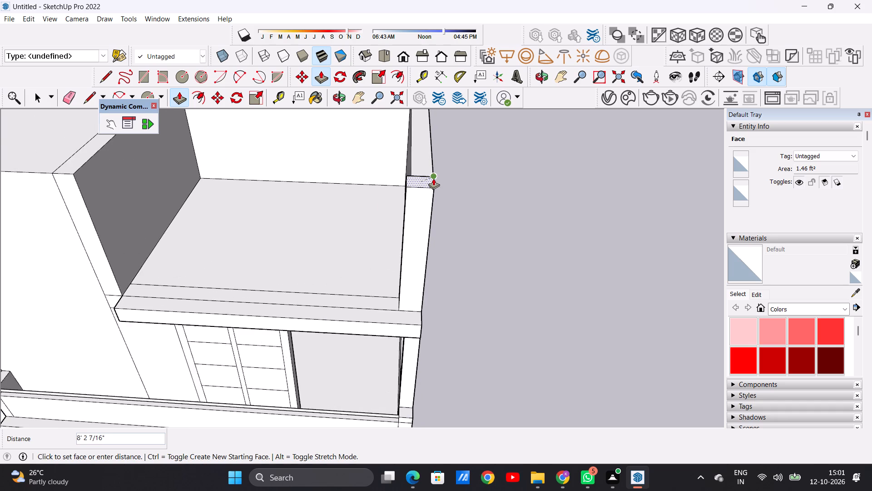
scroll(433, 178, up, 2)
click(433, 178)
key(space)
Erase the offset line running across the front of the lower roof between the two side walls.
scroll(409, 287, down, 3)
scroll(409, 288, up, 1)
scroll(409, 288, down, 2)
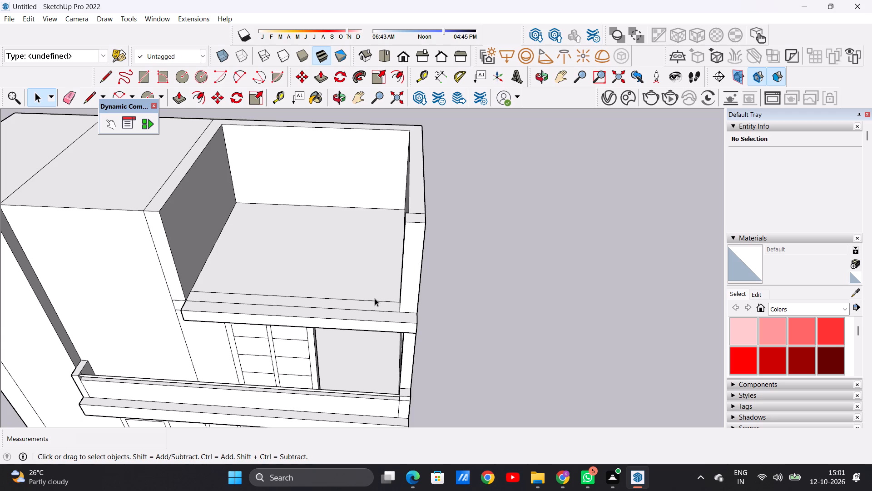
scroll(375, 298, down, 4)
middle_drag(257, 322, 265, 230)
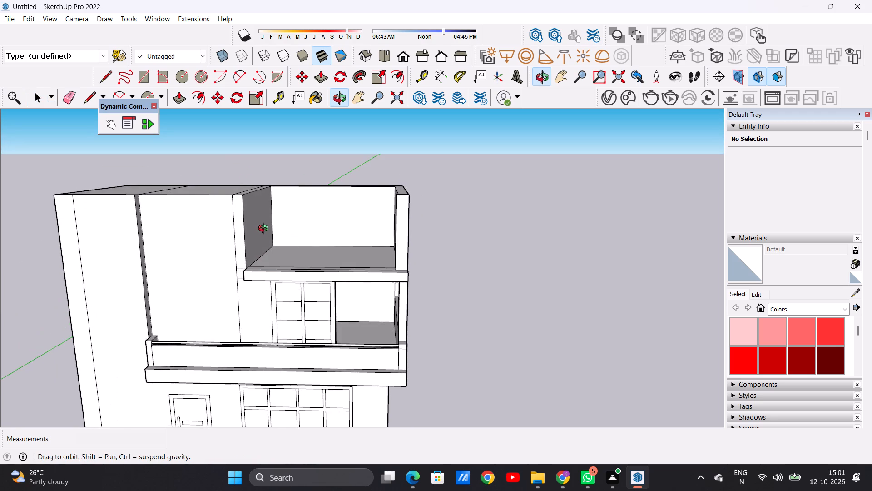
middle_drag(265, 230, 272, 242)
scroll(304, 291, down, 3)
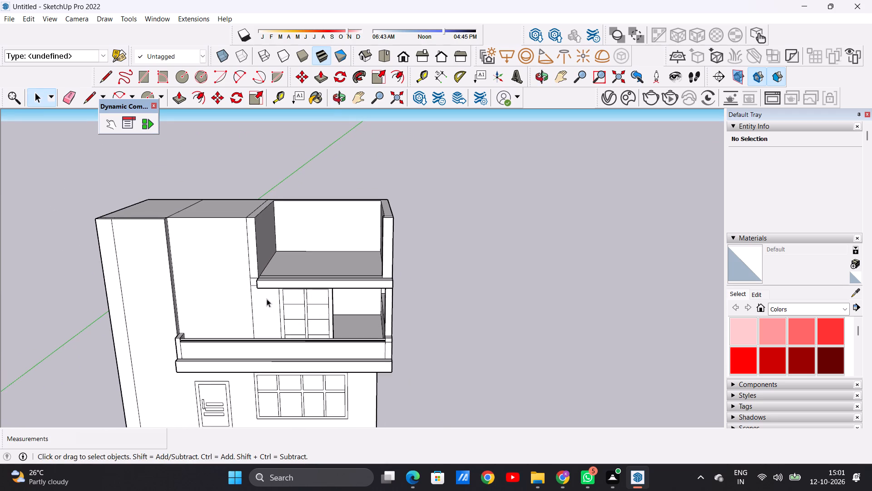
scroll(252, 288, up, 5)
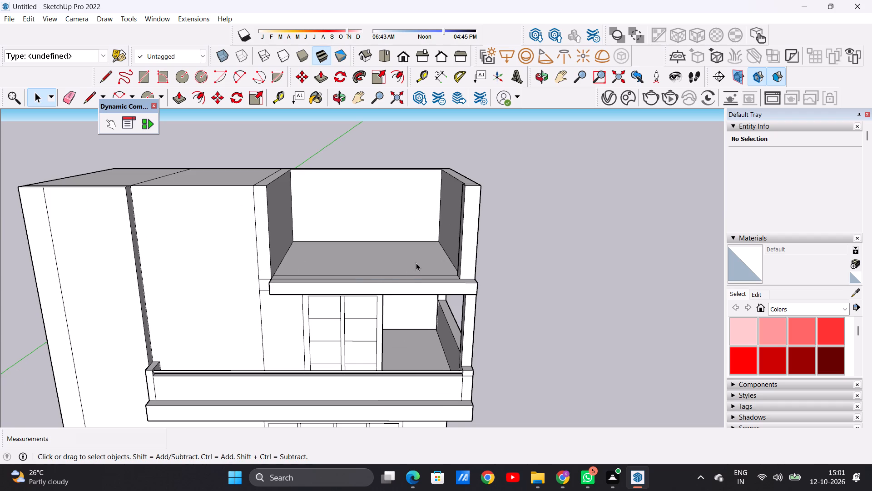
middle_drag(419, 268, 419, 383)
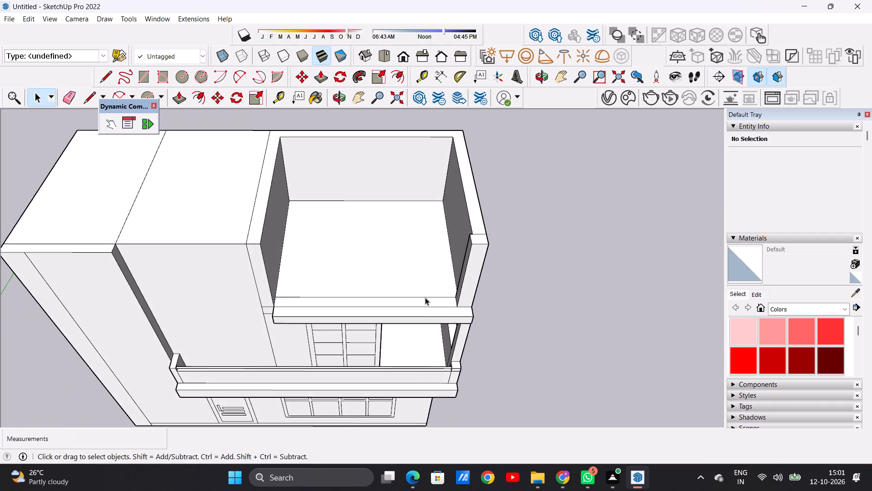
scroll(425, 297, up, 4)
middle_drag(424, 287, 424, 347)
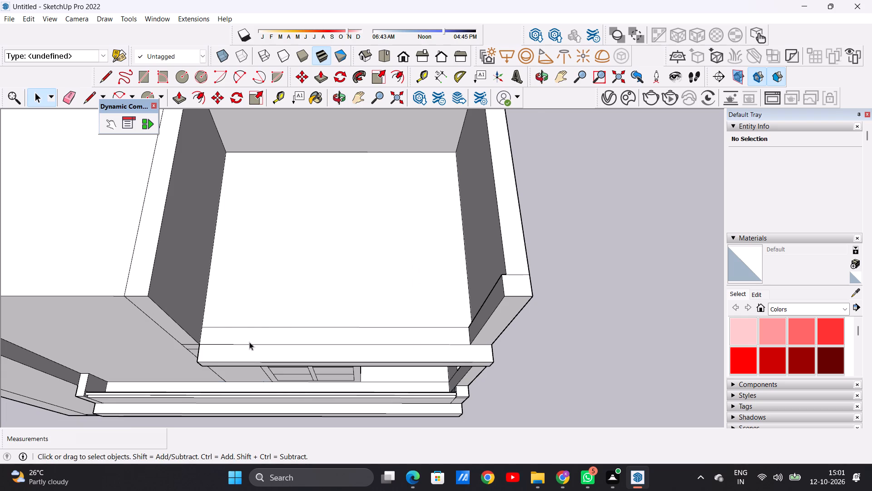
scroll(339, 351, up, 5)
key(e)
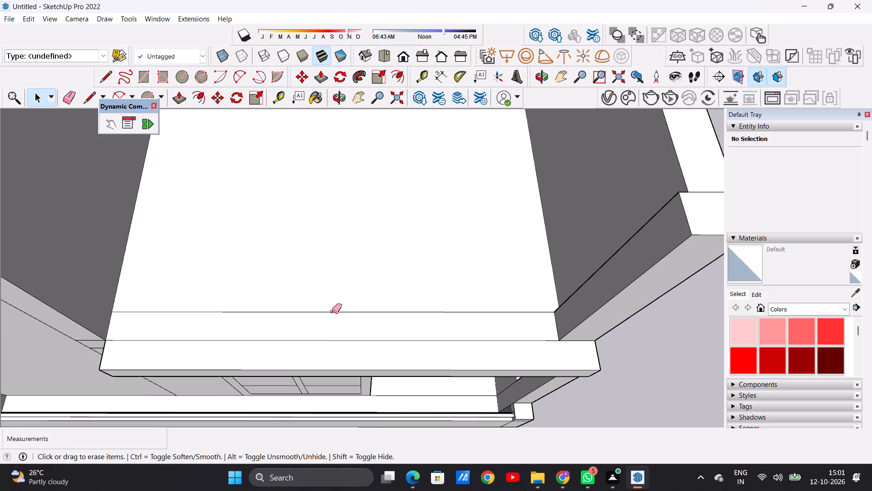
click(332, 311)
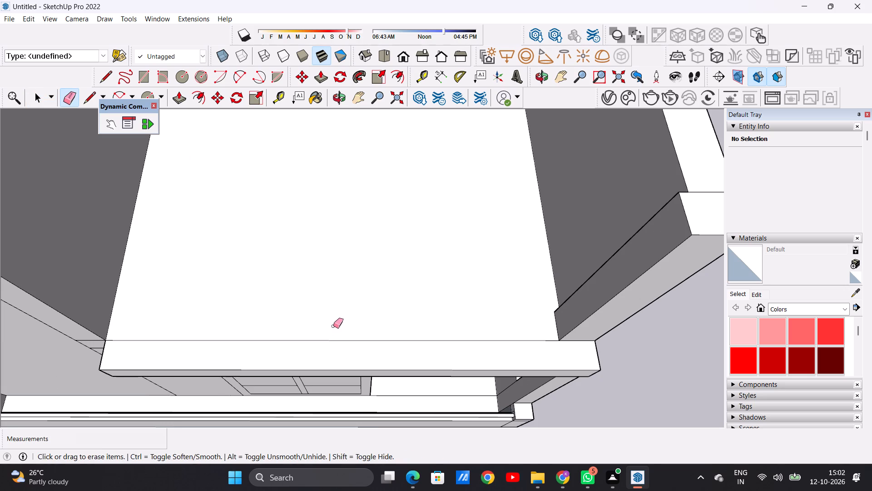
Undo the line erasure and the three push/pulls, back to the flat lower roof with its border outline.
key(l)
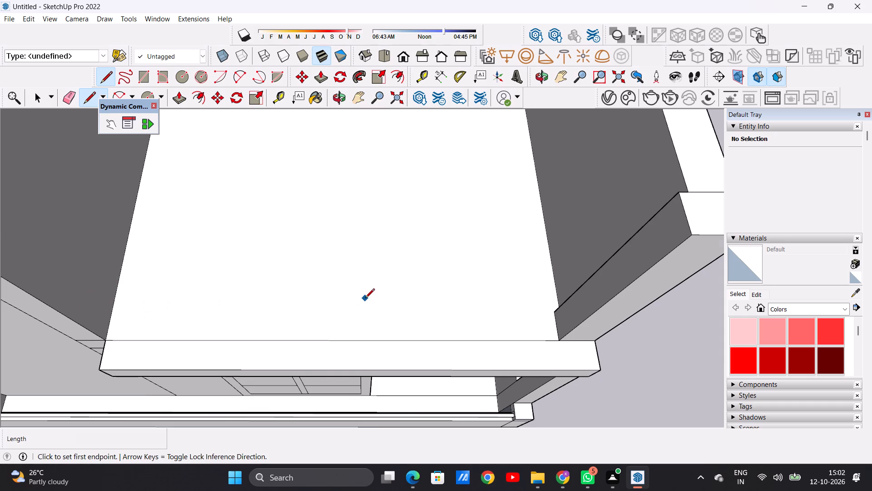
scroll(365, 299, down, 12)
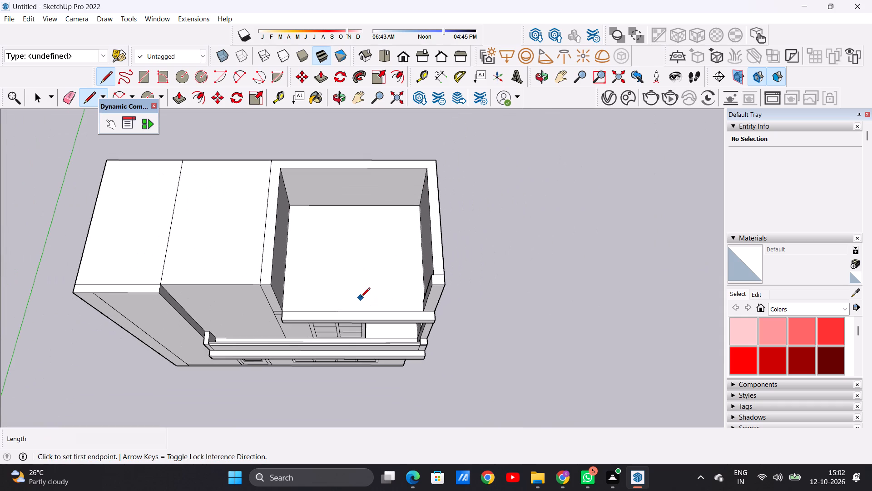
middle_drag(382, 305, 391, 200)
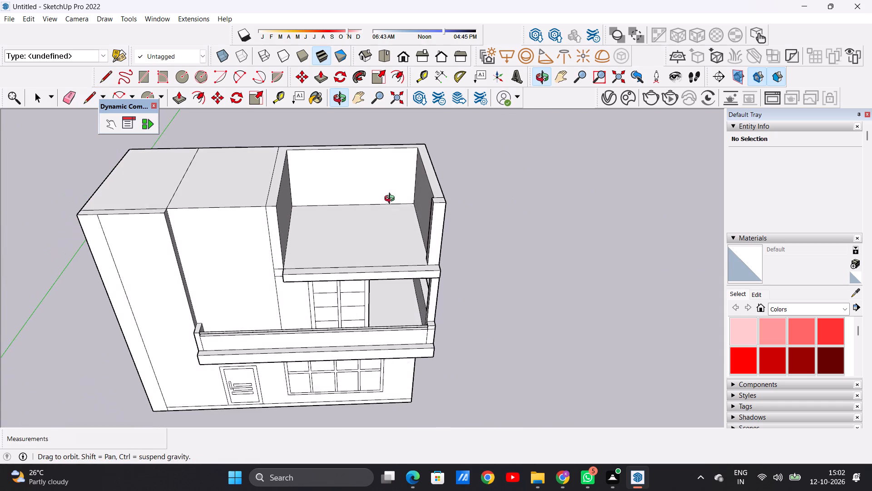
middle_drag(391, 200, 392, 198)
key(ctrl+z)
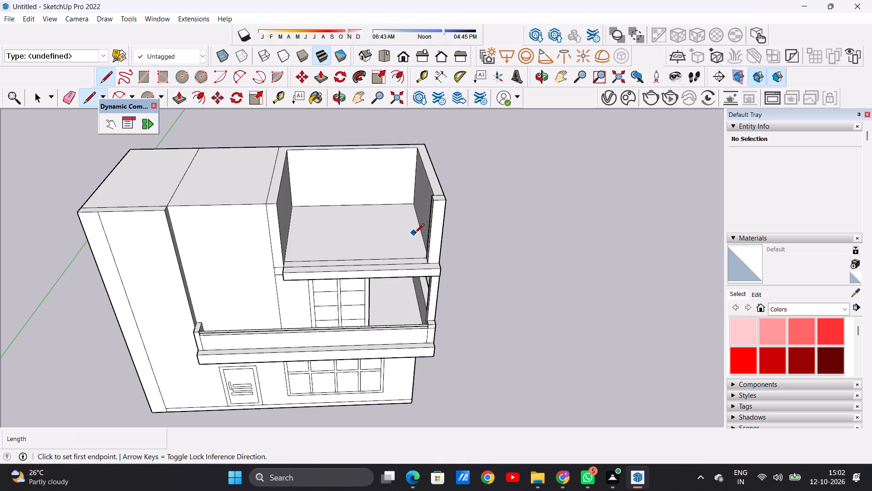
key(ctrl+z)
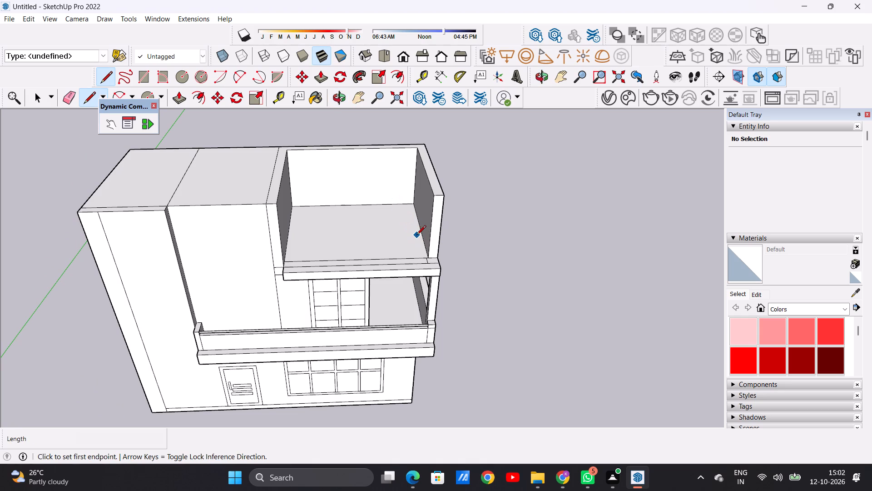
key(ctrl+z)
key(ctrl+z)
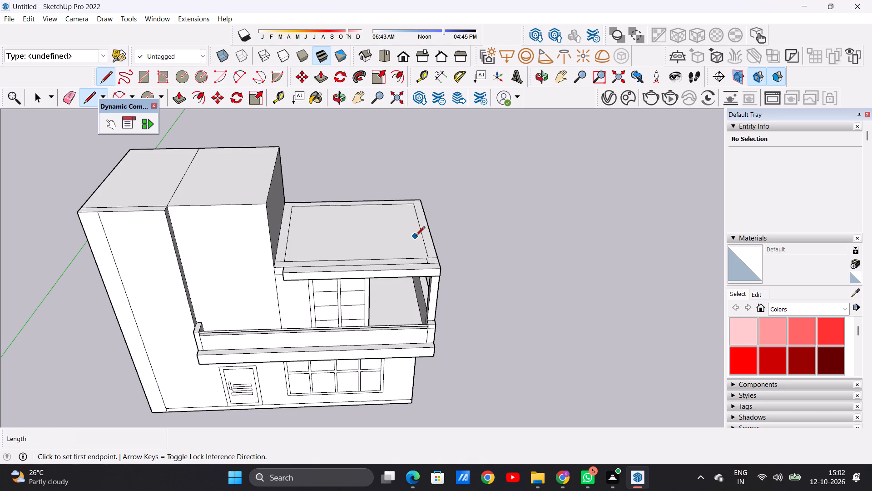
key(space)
Draw two lines of about 1' 1 1/4" across the outer side border strip near its back corner, one starting at the outline's corner.
middle_drag(416, 235, 401, 317)
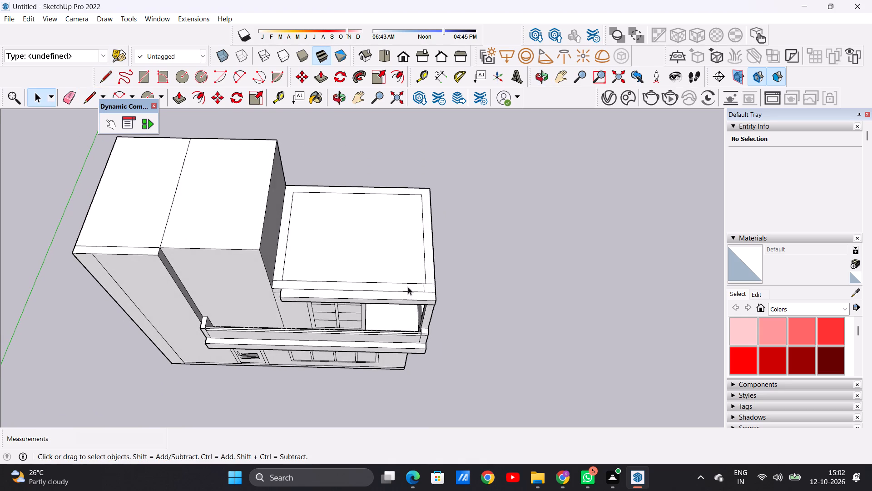
scroll(419, 195, up, 6)
key(l)
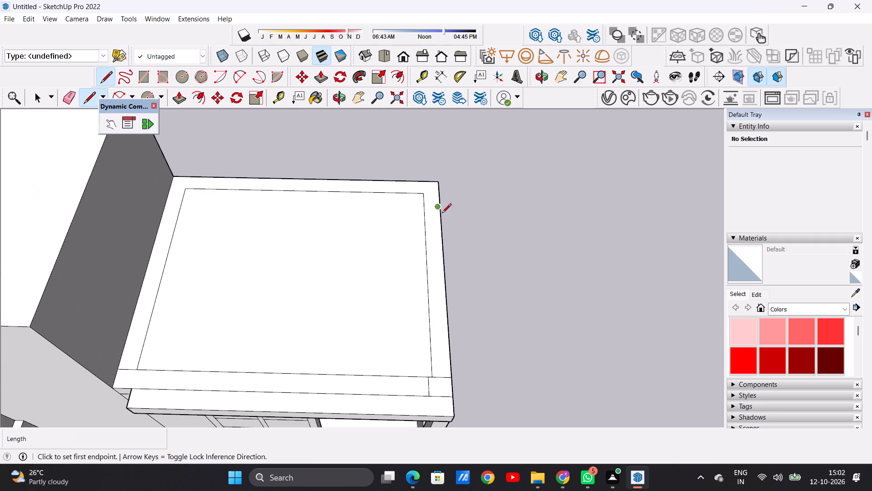
scroll(446, 224, up, 6)
click(416, 204)
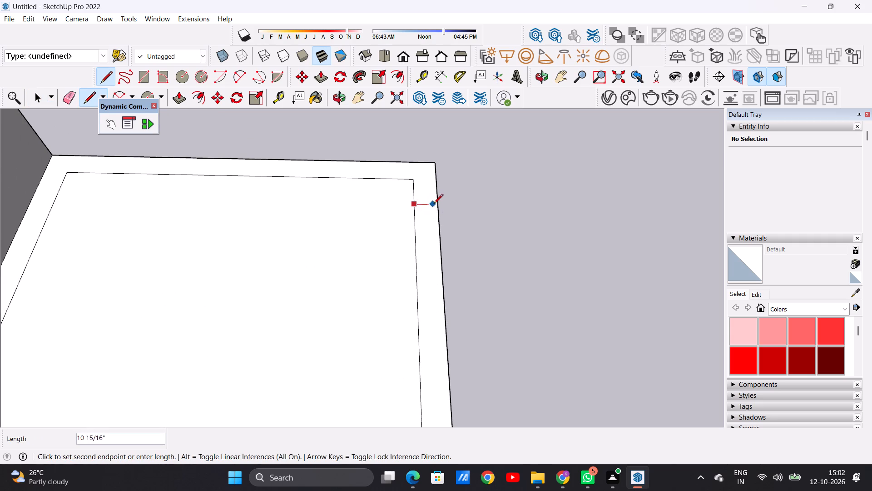
click(436, 207)
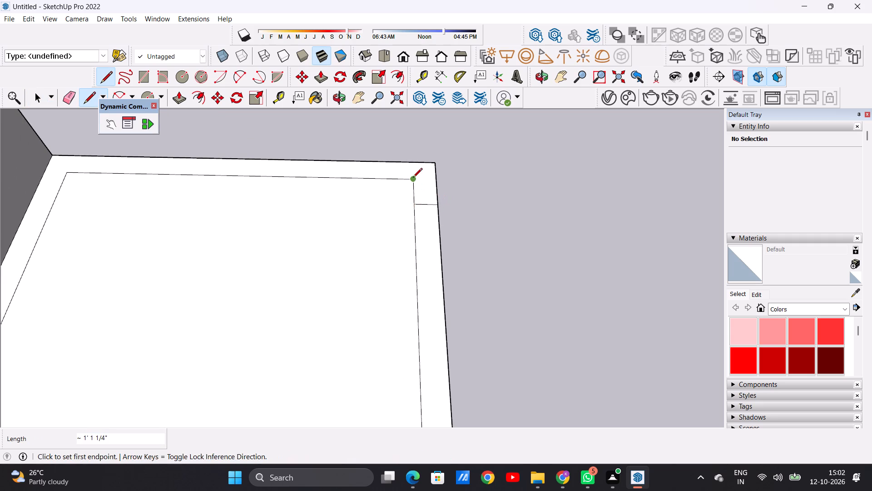
click(413, 178)
click(438, 178)
key(space)
scroll(386, 230, down, 3)
scroll(419, 215, up, 5)
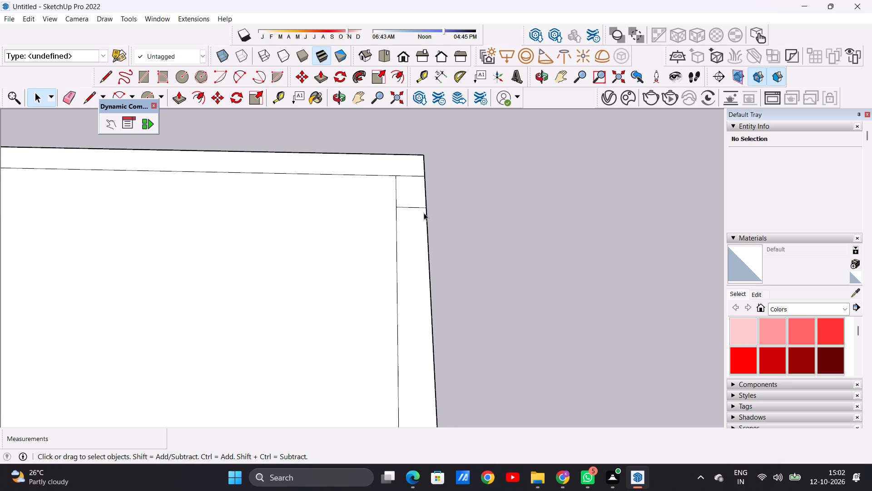
Undo the last line drawn across the lower roof's outer side border strip at its back corner.
key(ctrl+z)
Push/pull the lower roof's back and inner side border strip up 8' 2 7/16" to the height of the adjoining upper roof.
scroll(407, 201, down, 17)
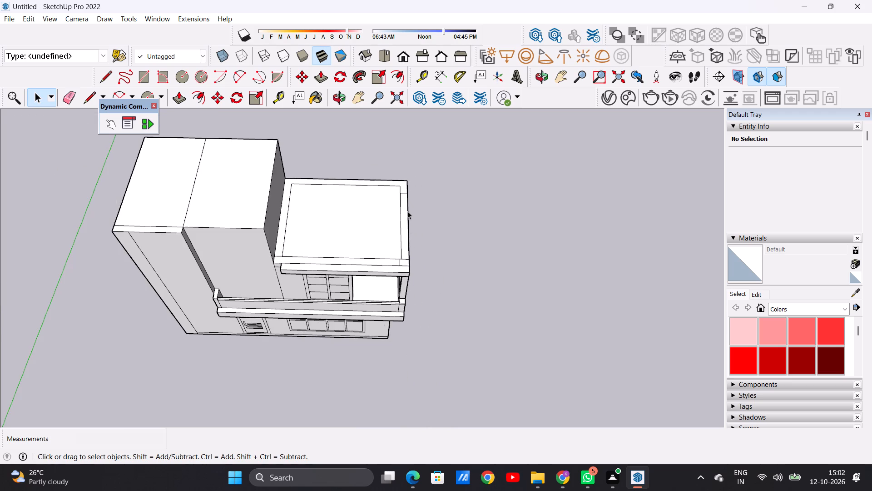
middle_drag(396, 250, 396, 228)
scroll(411, 182, up, 6)
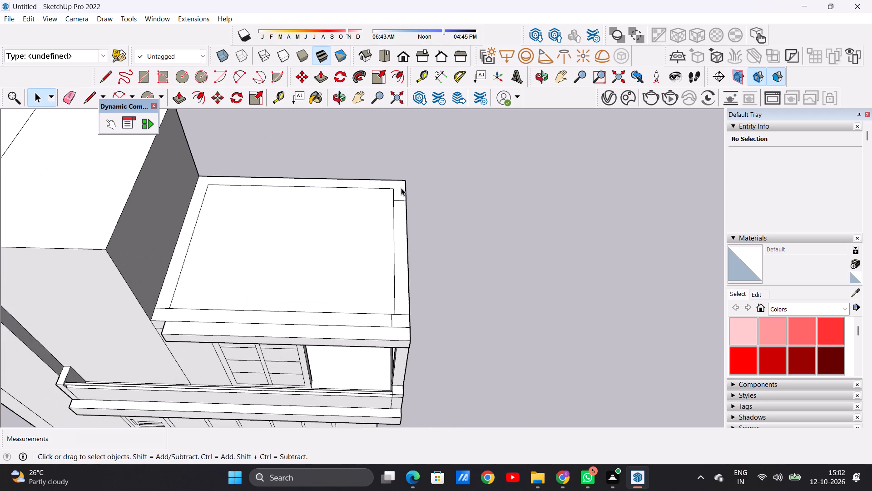
key(p)
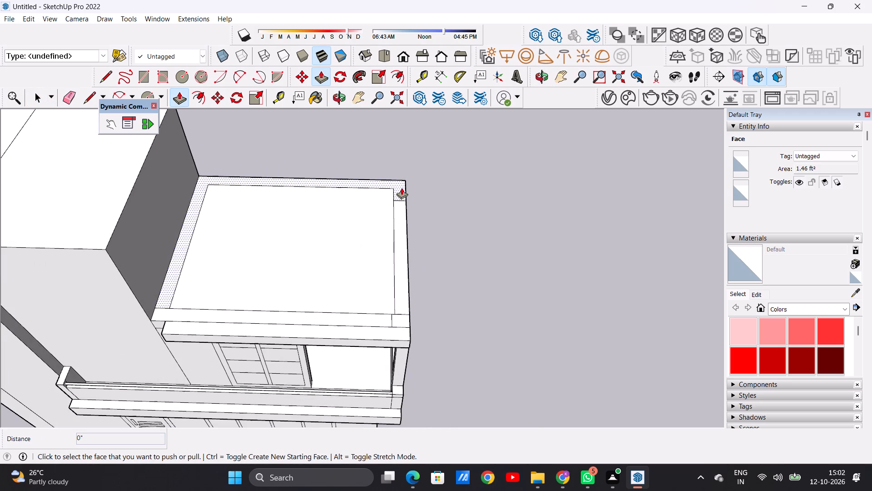
click(401, 188)
scroll(409, 145, down, 6)
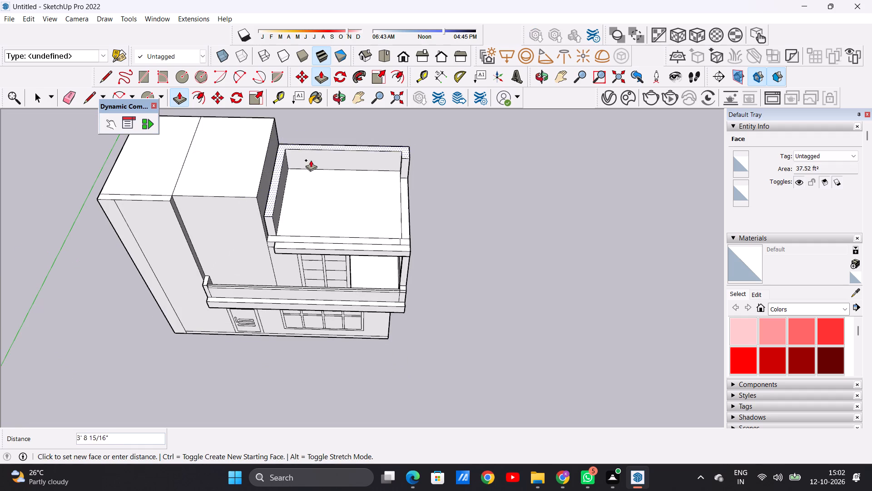
click(258, 193)
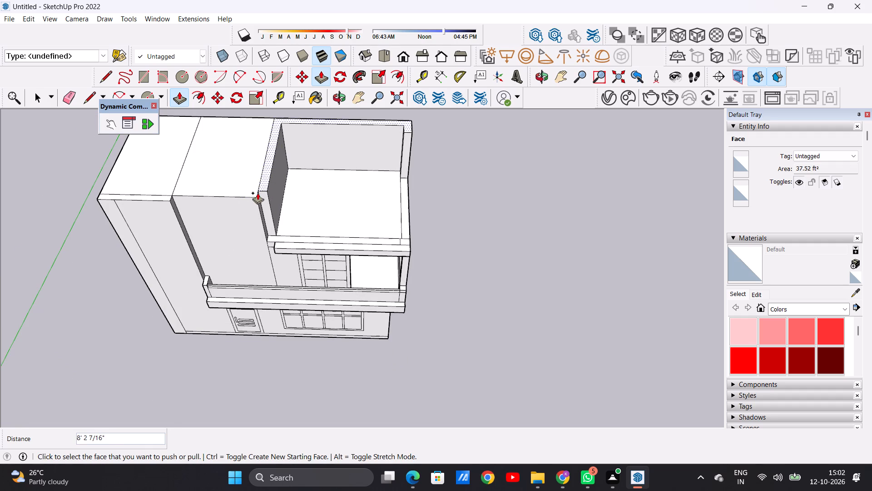
Push/pull the small square at the lower roof's front outer corner up 8' 2 7/16" to the top of the raised walls.
scroll(404, 240, up, 9)
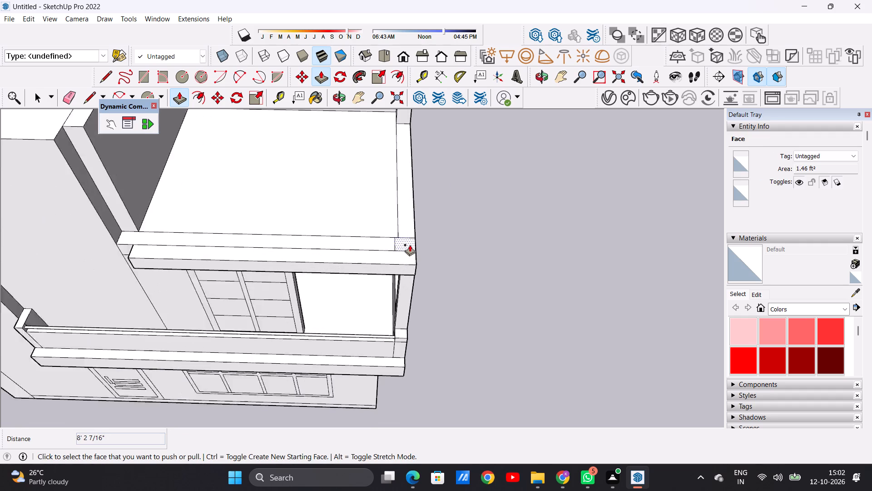
scroll(410, 245, up, 1)
click(406, 243)
scroll(424, 197, down, 3)
scroll(424, 199, up, 1)
scroll(424, 199, down, 12)
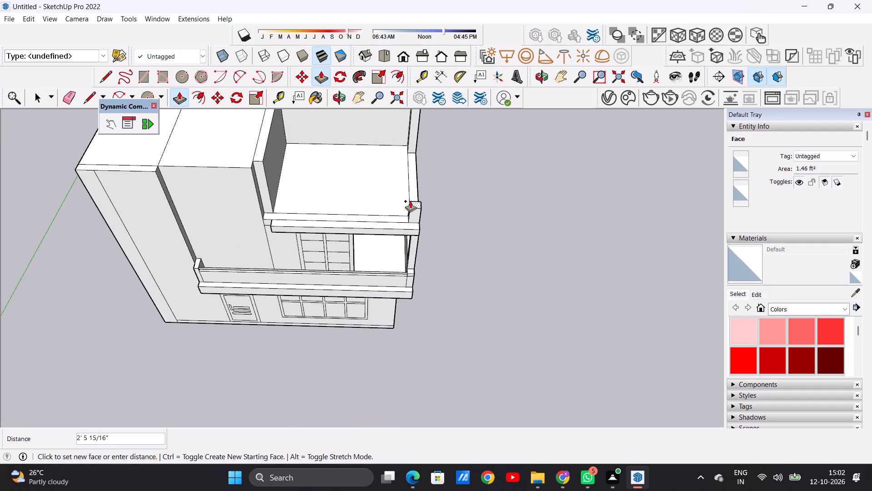
scroll(409, 203, down, 7)
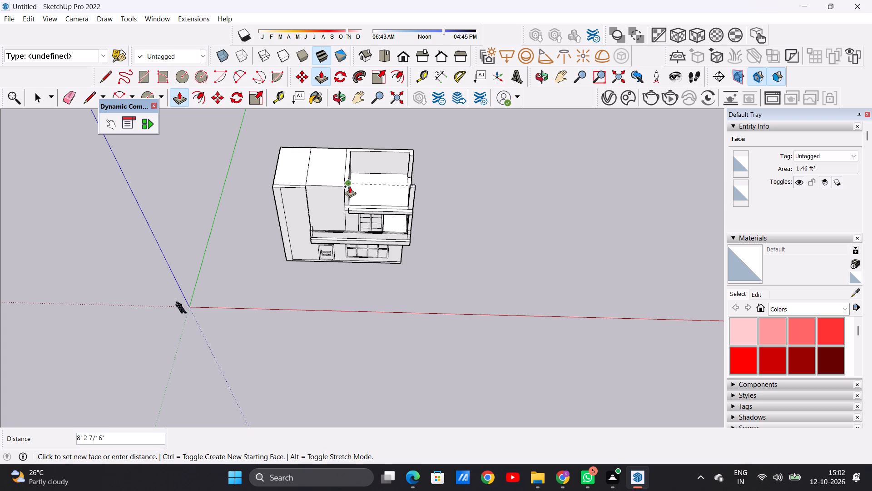
click(350, 186)
key(space)
Extend the front corner post 1' 4 1/8" along the outer side border by push/pulling its face toward the back wall.
scroll(357, 214, down, 5)
middle_drag(404, 222, 397, 138)
scroll(384, 209, up, 9)
scroll(353, 204, down, 1)
scroll(353, 204, up, 5)
middle_drag(348, 204, 356, 283)
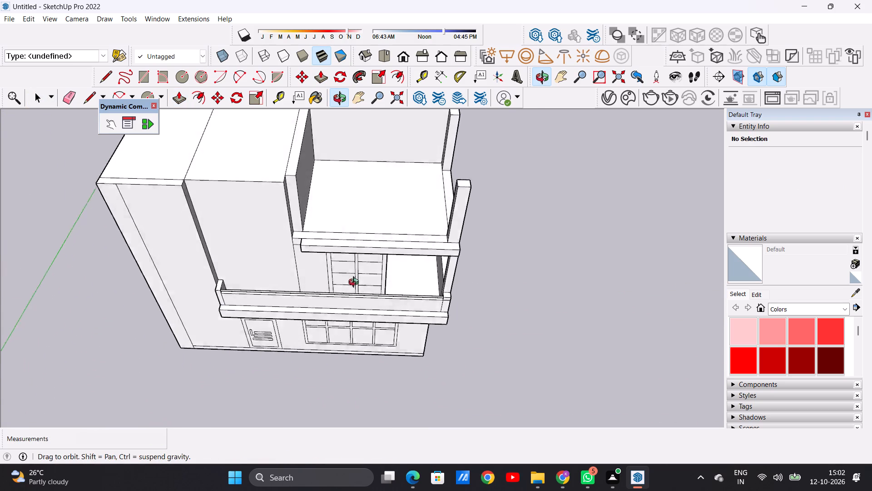
middle_drag(356, 283, 360, 293)
scroll(428, 242, up, 2)
scroll(342, 241, down, 4)
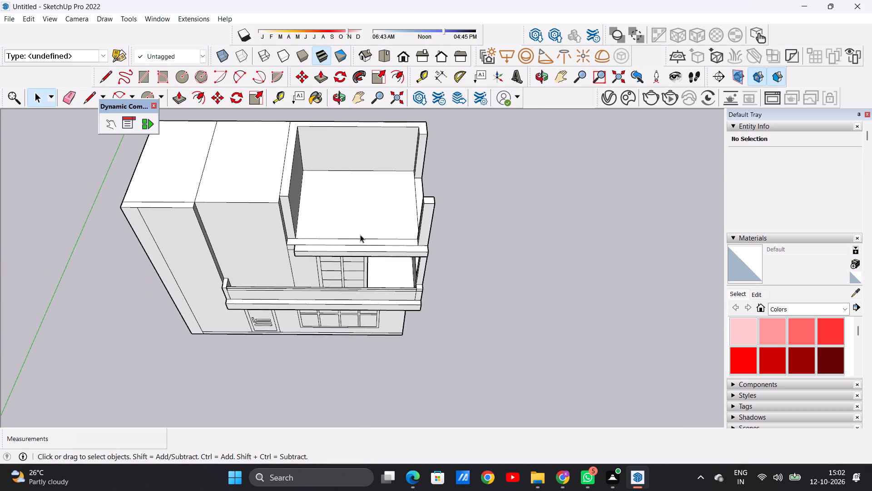
middle_drag(360, 234, 288, 235)
middle_drag(441, 256, 285, 225)
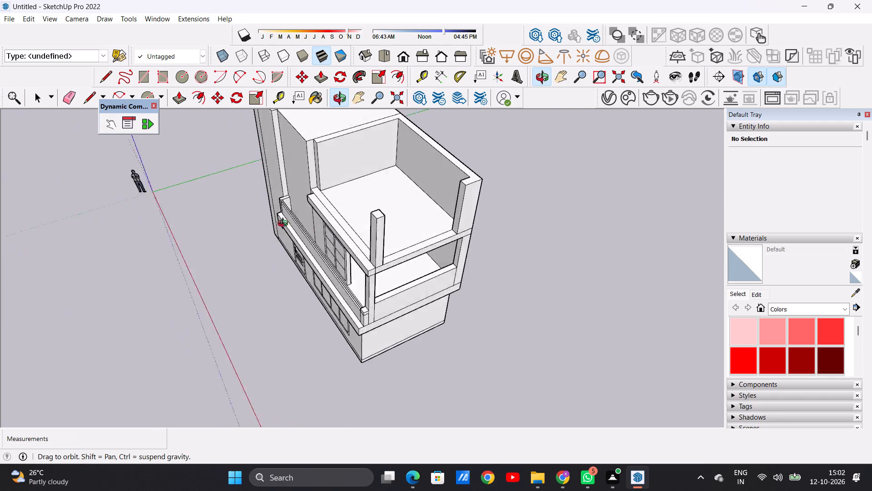
middle_drag(285, 225, 227, 235)
middle_drag(430, 242, 330, 241)
scroll(322, 245, up, 8)
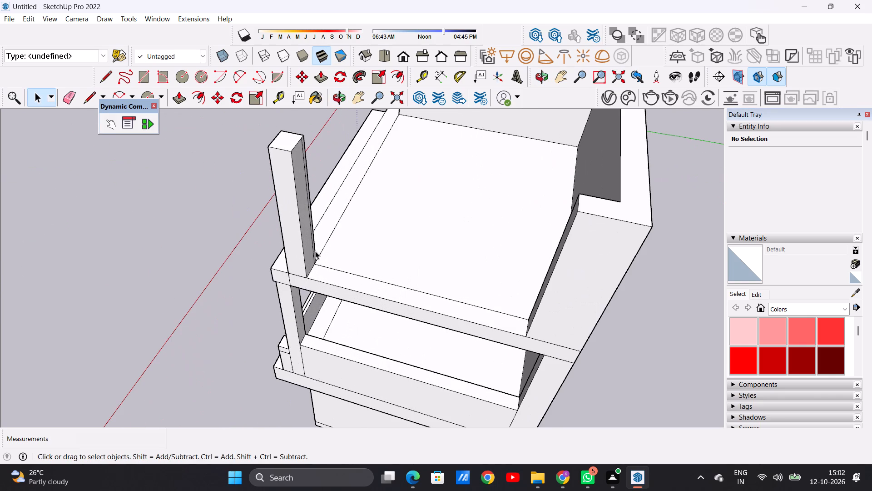
key(p)
scroll(303, 243, up, 6)
click(312, 227)
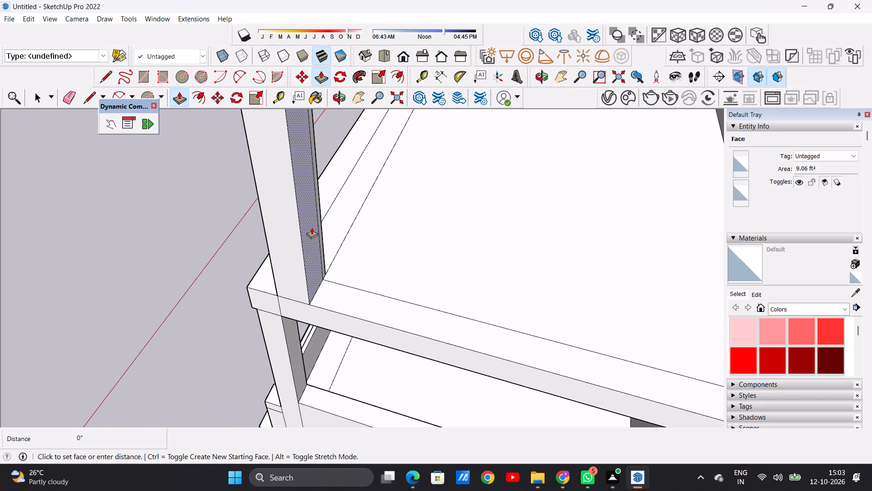
click(356, 242)
Extend the corner post's other leg along the front border by push/pulling its inward face, forming an L-shaped post.
scroll(343, 253, down, 6)
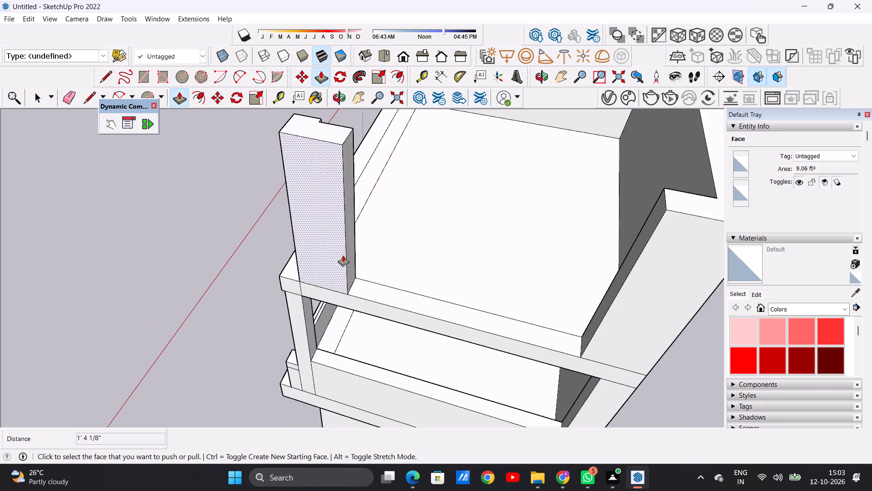
scroll(343, 255, down, 5)
middle_drag(336, 263, 590, 247)
key(space)
scroll(411, 277, down, 5)
middle_drag(410, 251, 601, 227)
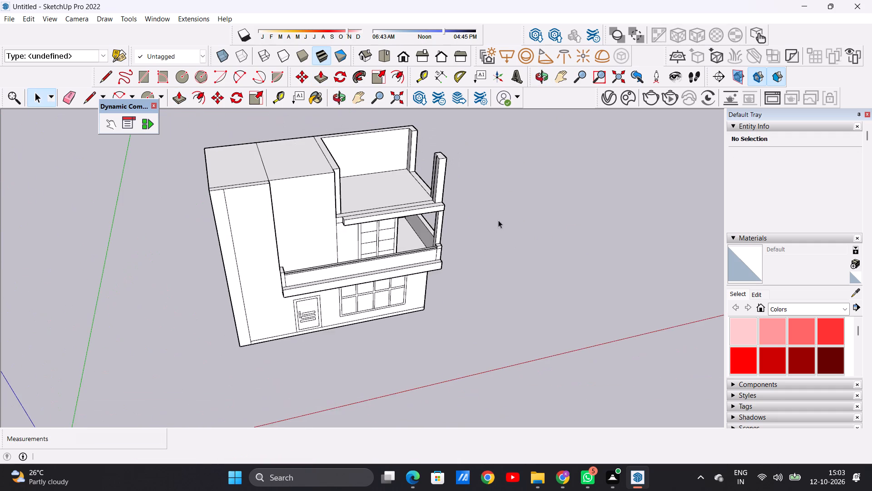
middle_drag(457, 211, 611, 212)
scroll(405, 178, up, 5)
middle_drag(358, 166, 504, 165)
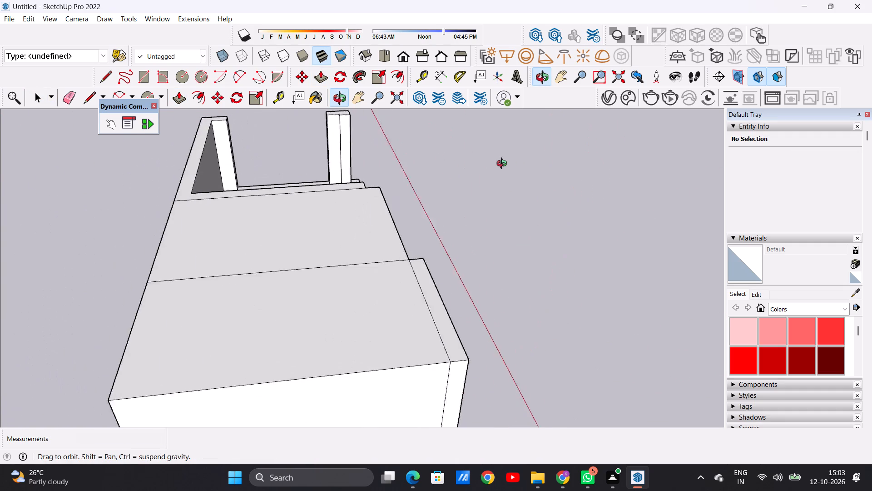
middle_drag(504, 165, 530, 164)
scroll(345, 130, up, 19)
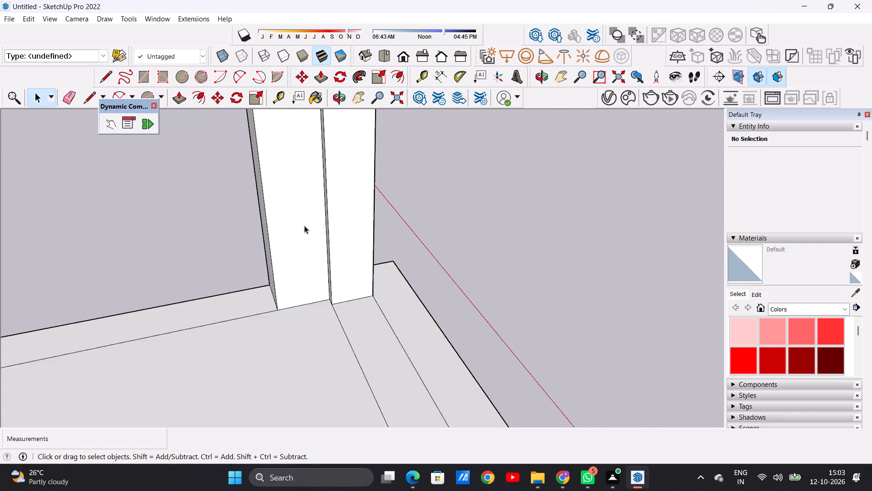
scroll(304, 225, up, 3)
middle_drag(323, 249, 401, 243)
scroll(315, 306, down, 10)
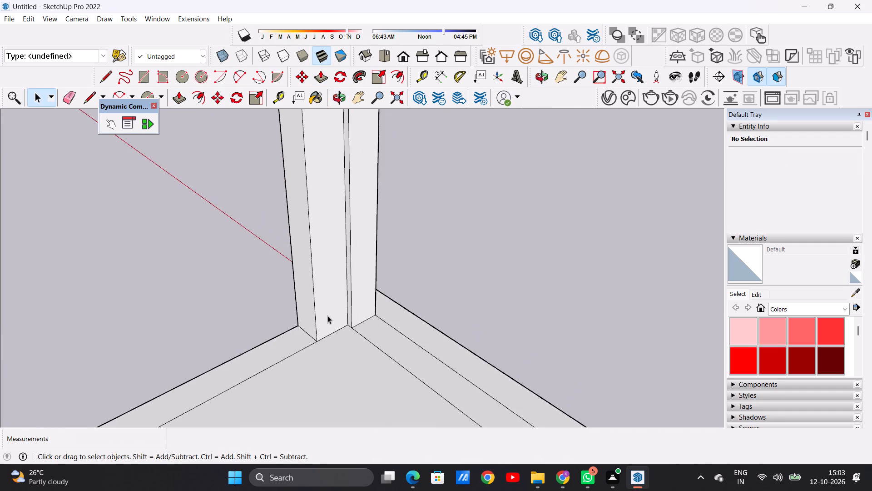
scroll(327, 316, down, 7)
scroll(336, 258, down, 1)
scroll(336, 256, up, 4)
key(p)
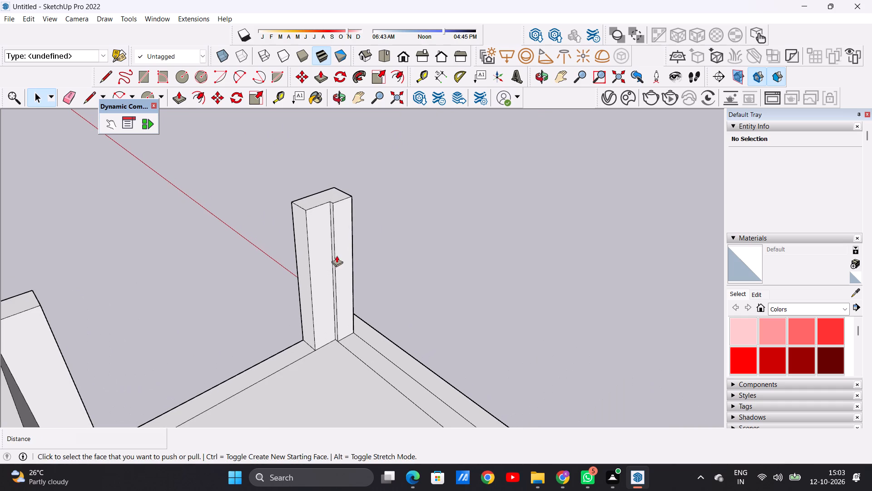
click(338, 244)
click(347, 251)
key(space)
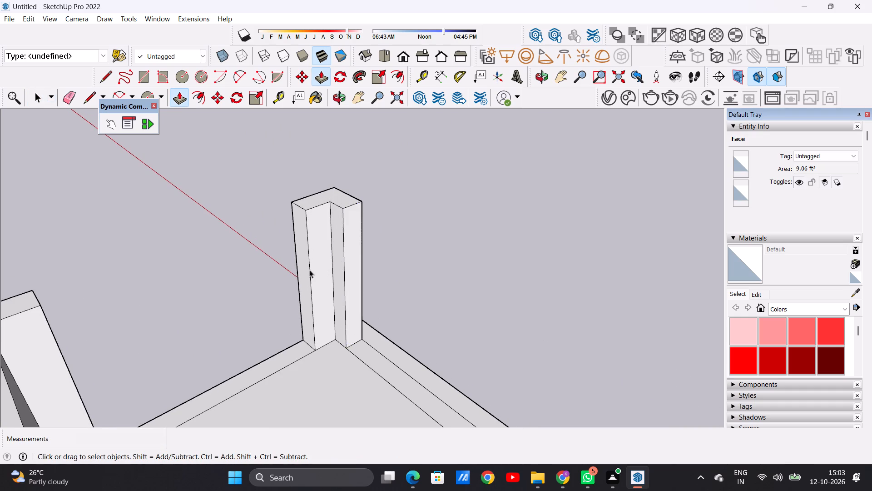
Draw a line about 16' 10 7/16" long across the lower roof from the L-shaped post's inner corner to the inner side wall.
scroll(304, 282, down, 12)
middle_drag(451, 289, 212, 263)
middle_drag(371, 311, 117, 304)
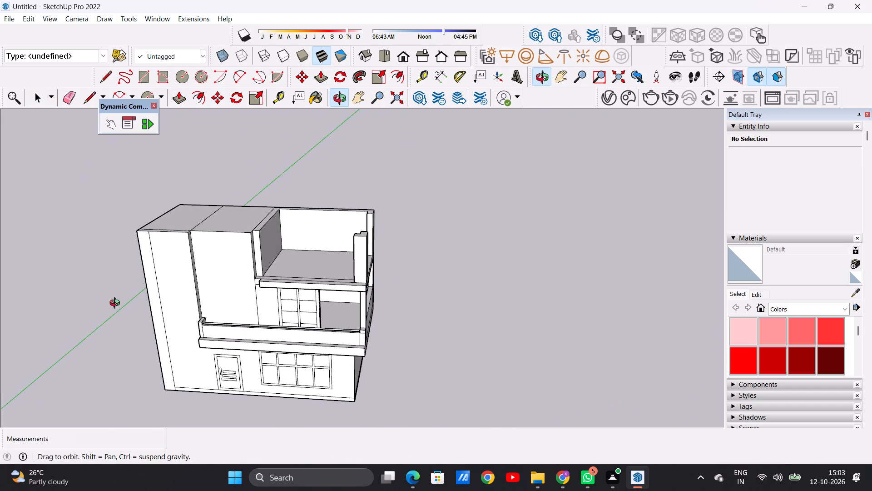
middle_drag(117, 304, 108, 306)
scroll(310, 269, up, 5)
middle_drag(283, 280, 323, 355)
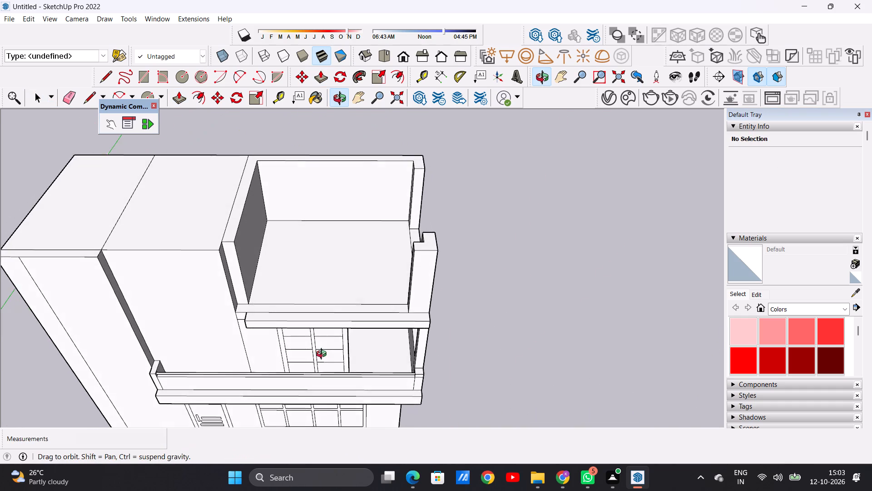
middle_drag(323, 355, 323, 355)
scroll(325, 302, up, 3)
middle_drag(328, 307, 491, 330)
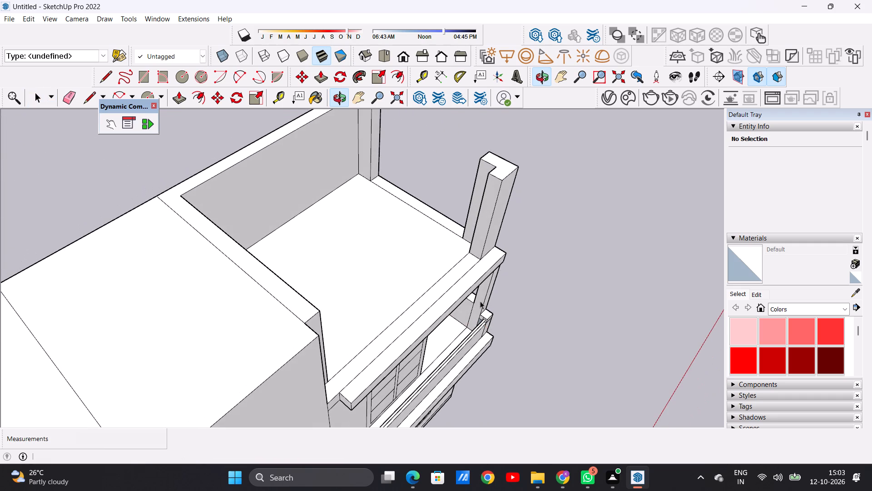
middle_drag(357, 250, 500, 256)
middle_drag(417, 239, 526, 260)
middle_drag(406, 229, 413, 236)
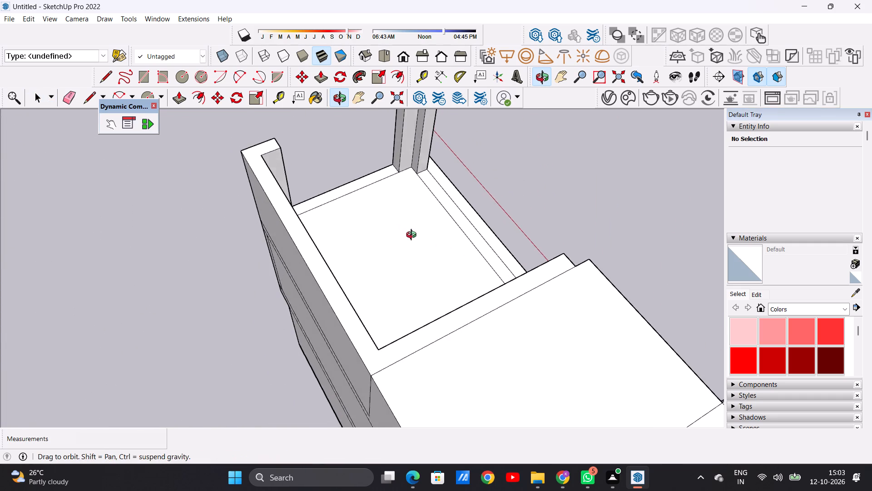
middle_drag(413, 236, 557, 277)
middle_drag(386, 243, 451, 286)
scroll(481, 251, up, 2)
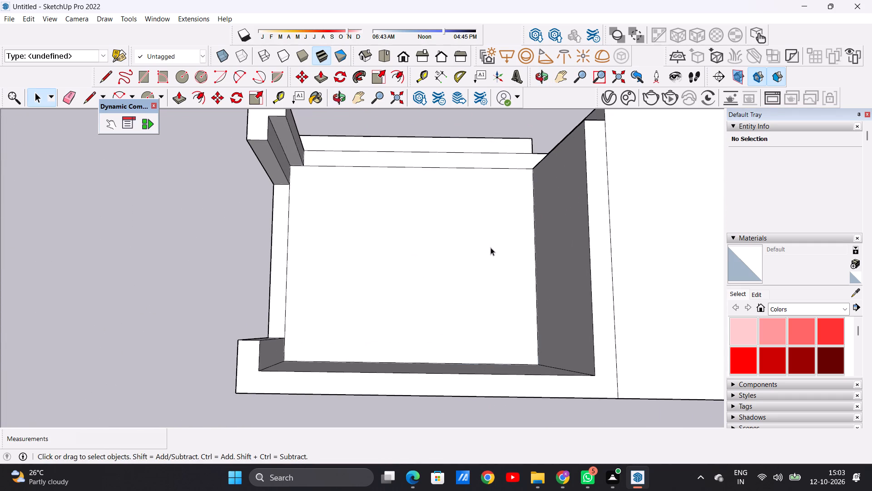
key(l)
scroll(319, 205, up, 4)
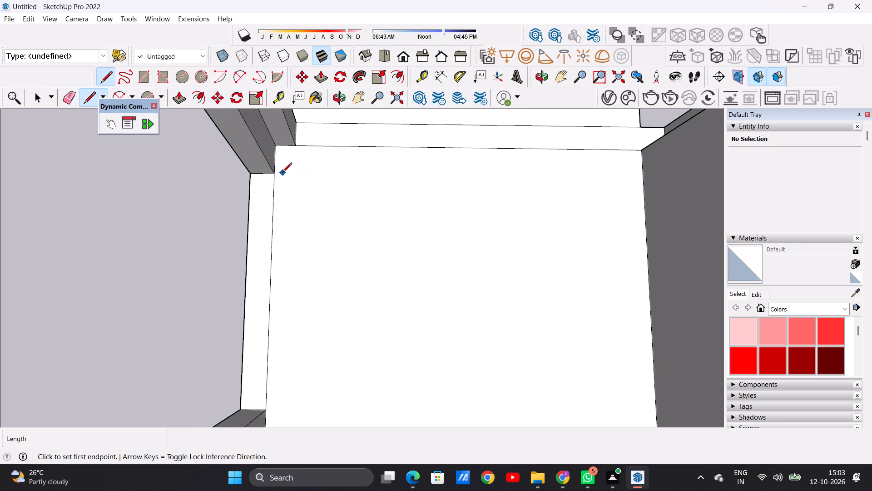
click(277, 173)
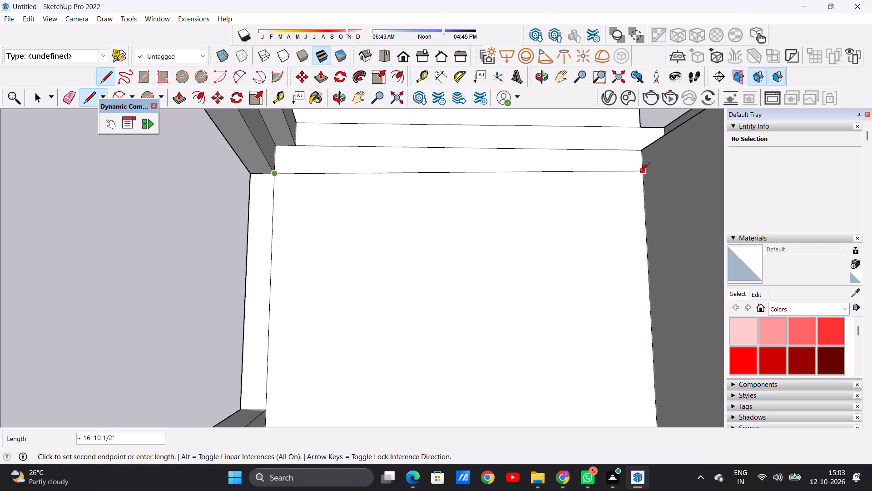
click(641, 177)
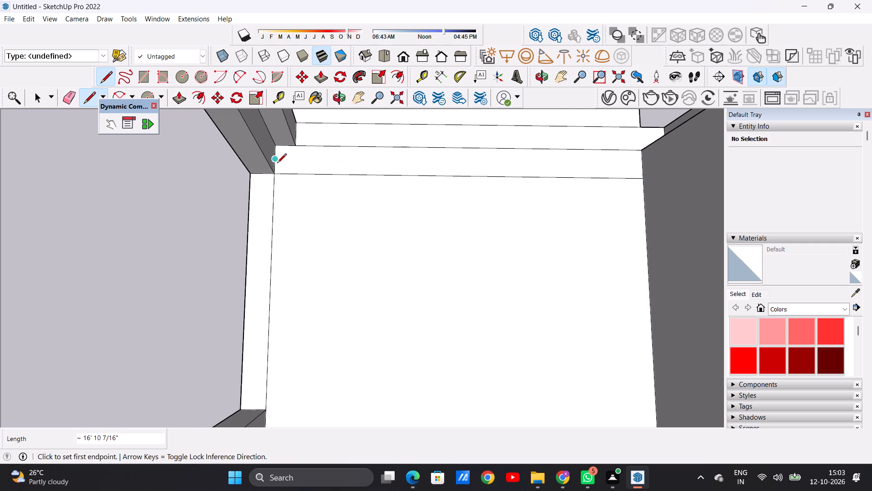
Draw a second parallel line about 16' 10 7/16" long, slightly closer to the front edge, from the post's base to the side wall.
scroll(282, 168, up, 2)
scroll(282, 168, down, 1)
scroll(282, 168, up, 3)
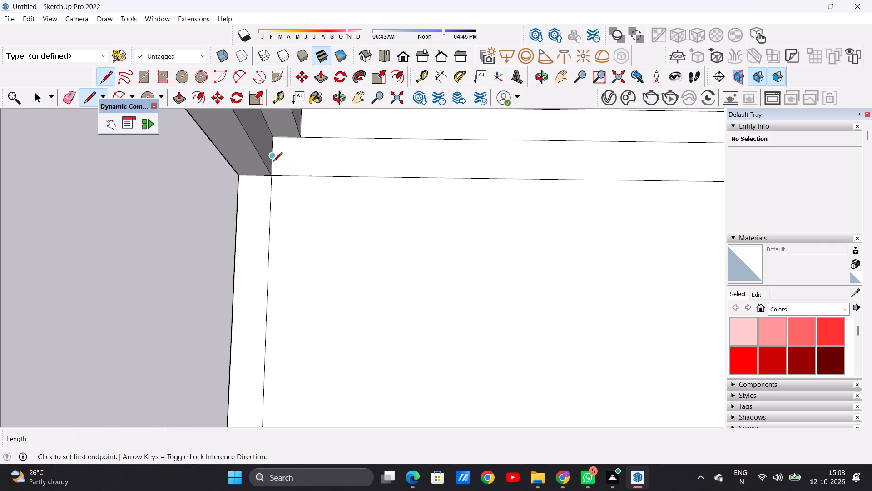
click(273, 163)
scroll(391, 163, down, 6)
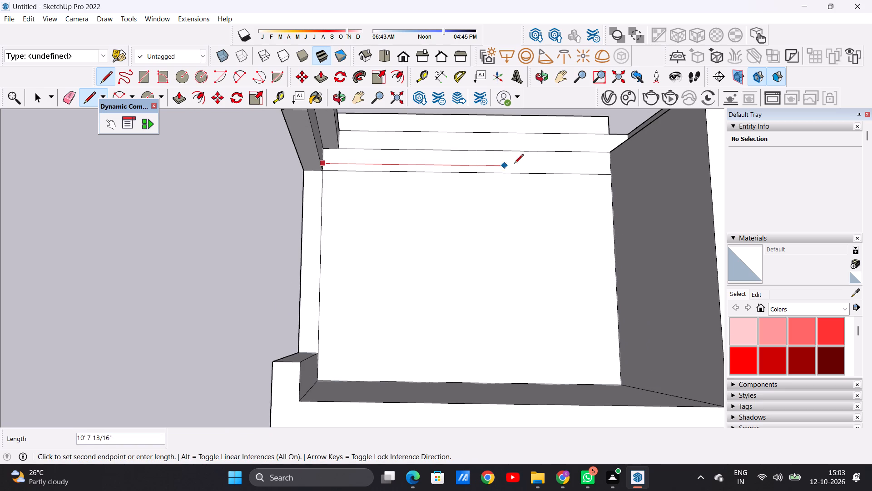
click(612, 166)
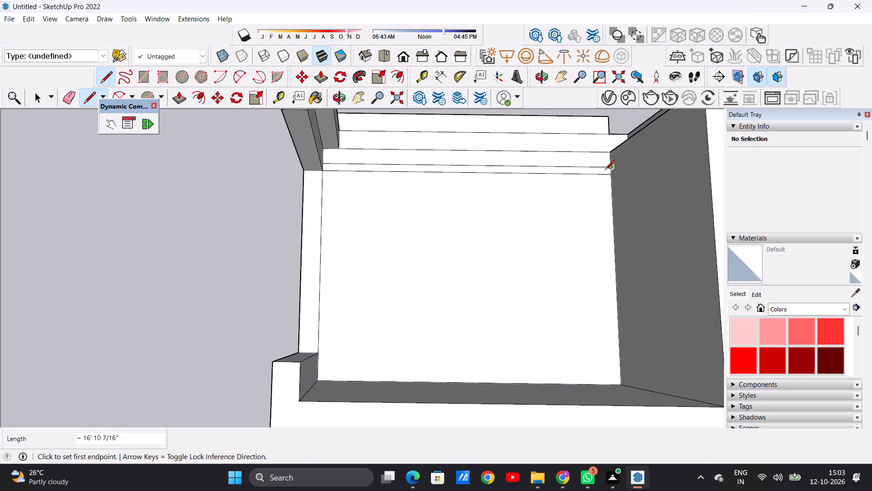
key(space)
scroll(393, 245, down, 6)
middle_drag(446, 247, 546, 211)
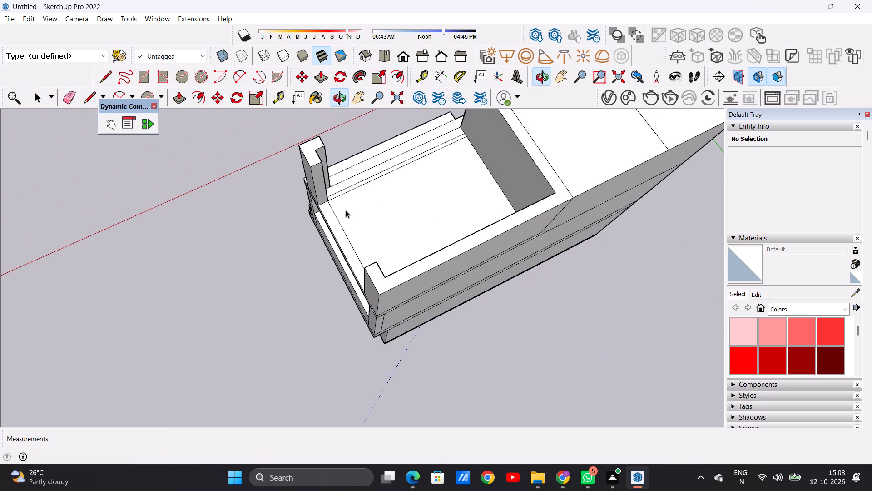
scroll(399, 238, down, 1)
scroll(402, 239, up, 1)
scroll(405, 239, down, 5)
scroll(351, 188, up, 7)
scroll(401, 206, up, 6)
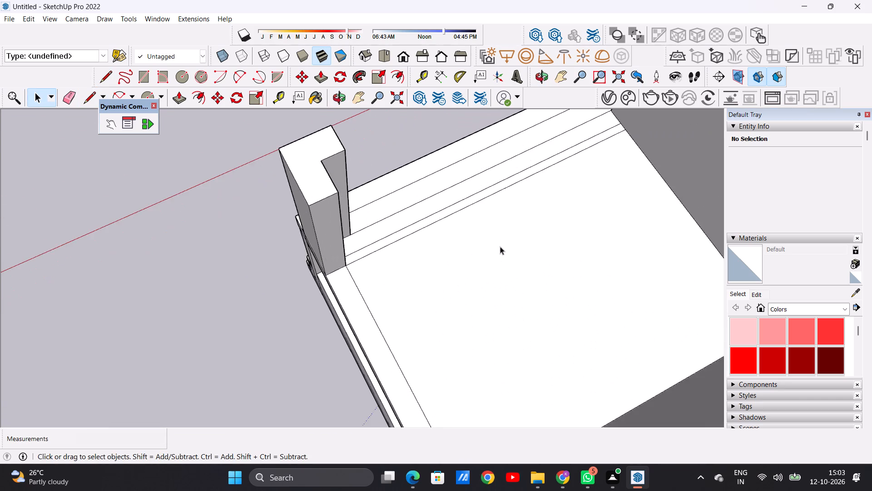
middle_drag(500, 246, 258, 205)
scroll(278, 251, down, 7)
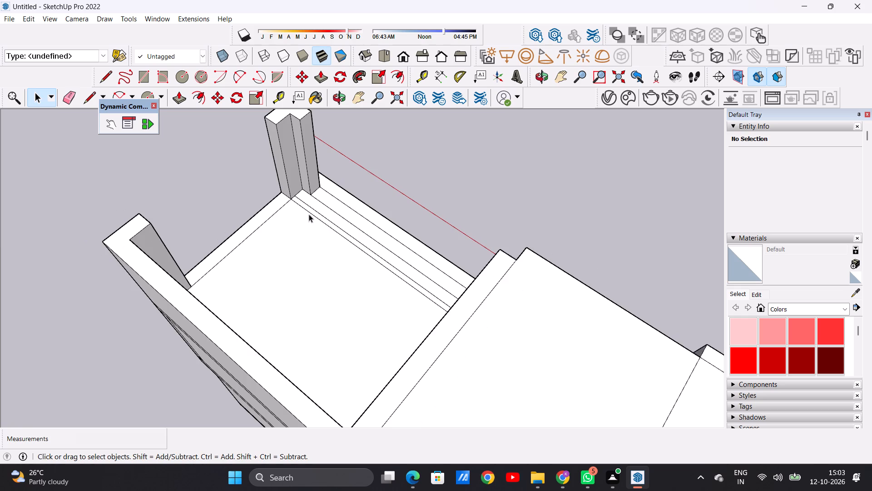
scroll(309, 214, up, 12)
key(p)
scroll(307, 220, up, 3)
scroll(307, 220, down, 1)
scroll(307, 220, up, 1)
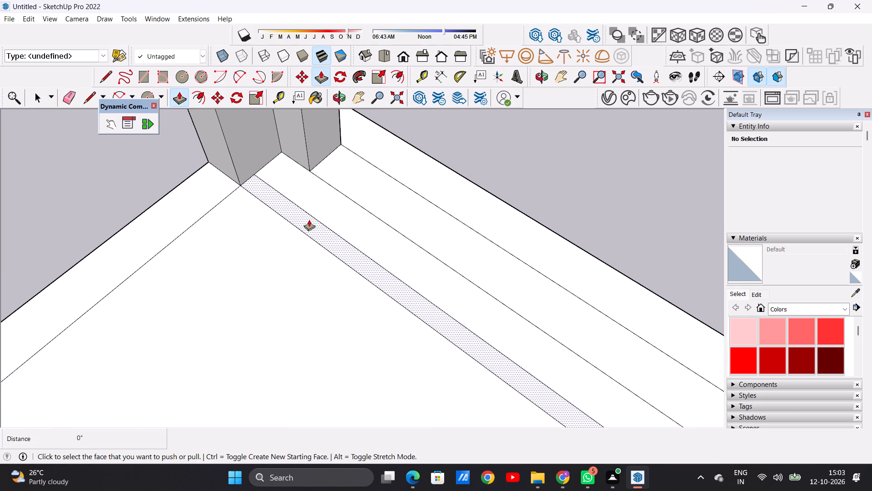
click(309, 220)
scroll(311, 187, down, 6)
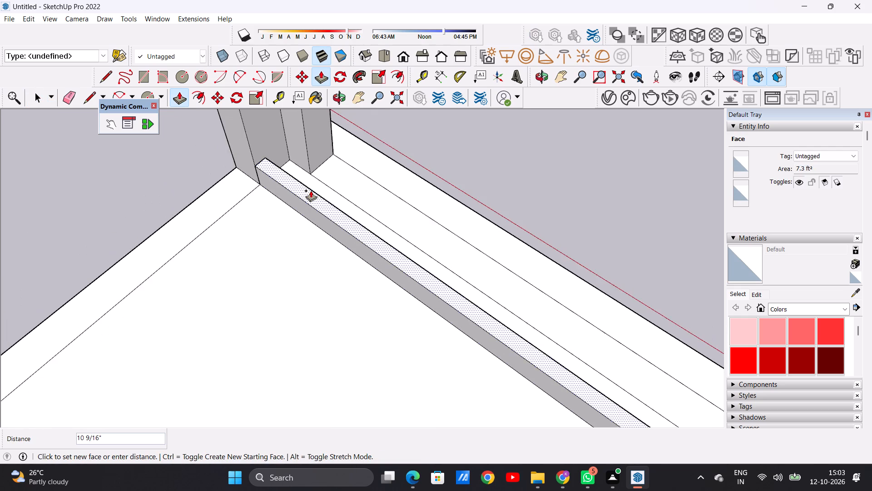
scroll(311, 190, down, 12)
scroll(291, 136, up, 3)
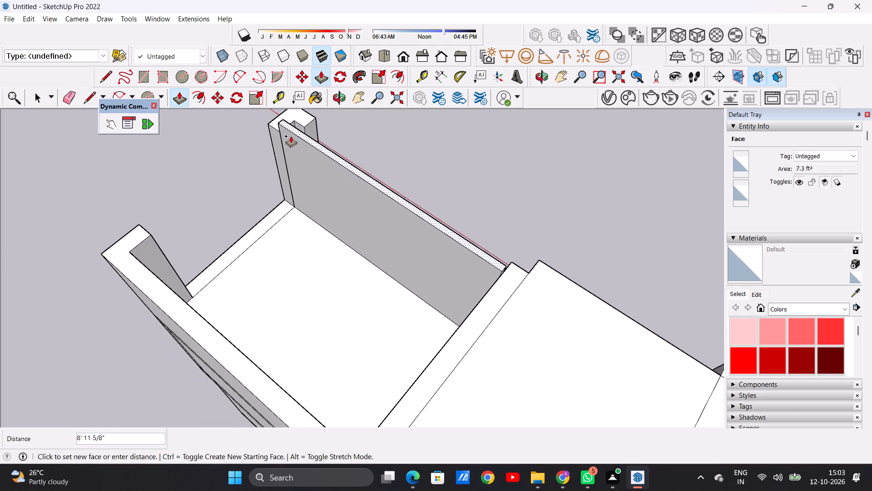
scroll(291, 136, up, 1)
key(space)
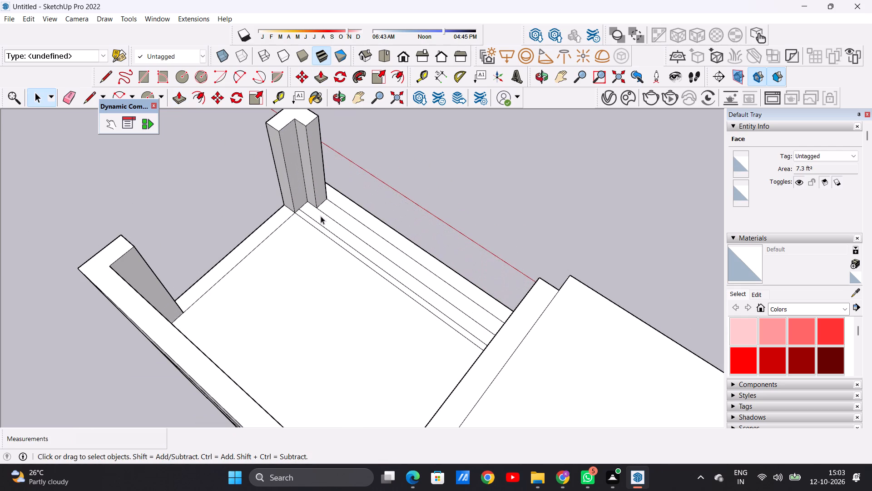
Draw a short dividing line about 5 3/16" long across the thin front strip on the lower roof, near its middle.
middle_drag(441, 266, 114, 214)
middle_drag(316, 257, 152, 260)
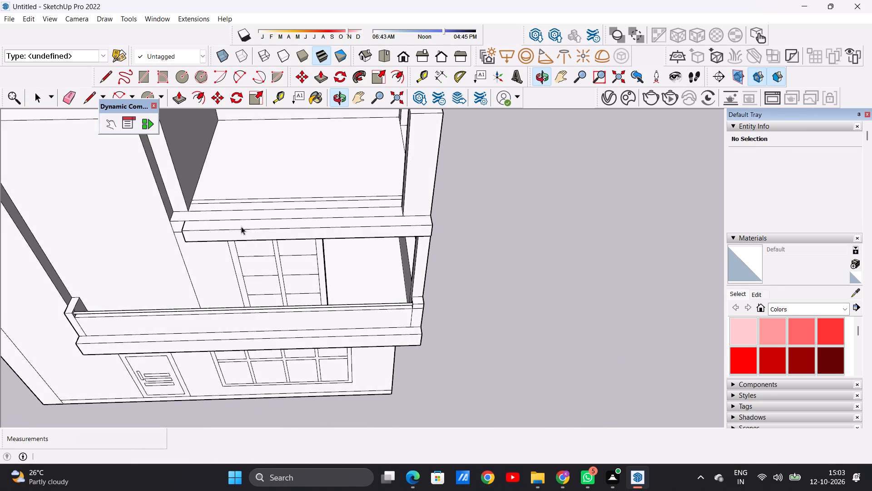
scroll(310, 196, up, 6)
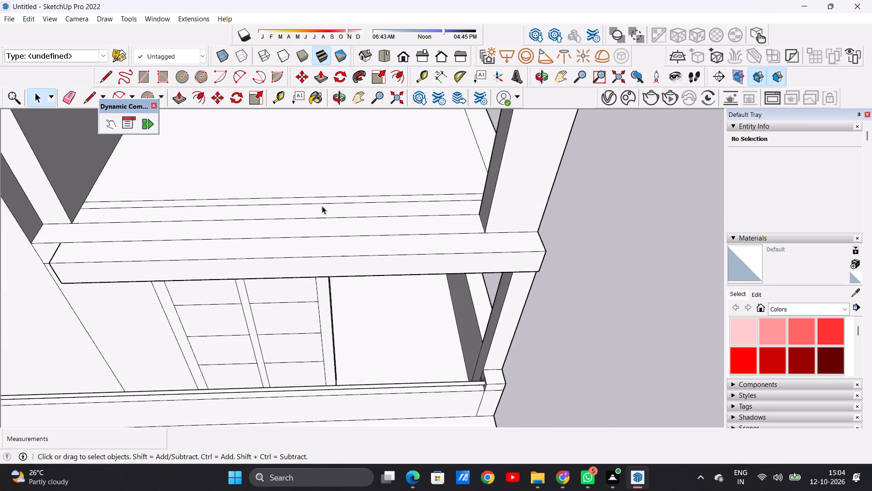
key(l)
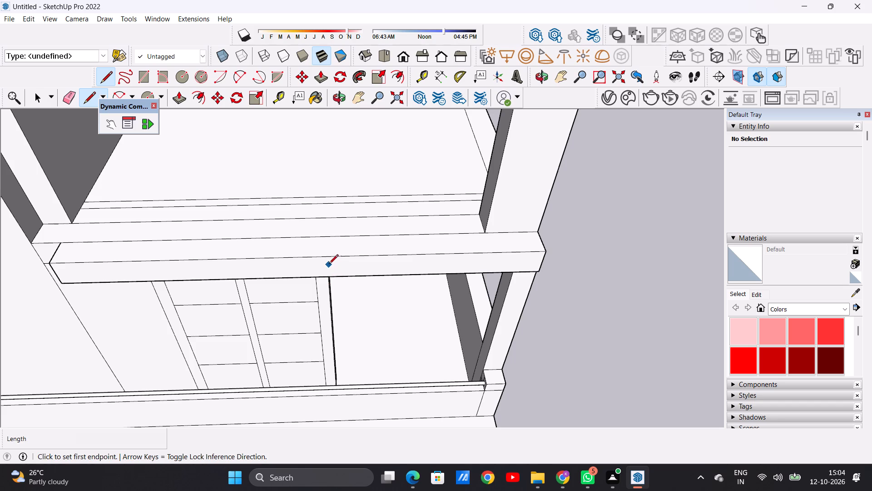
scroll(319, 205, up, 3)
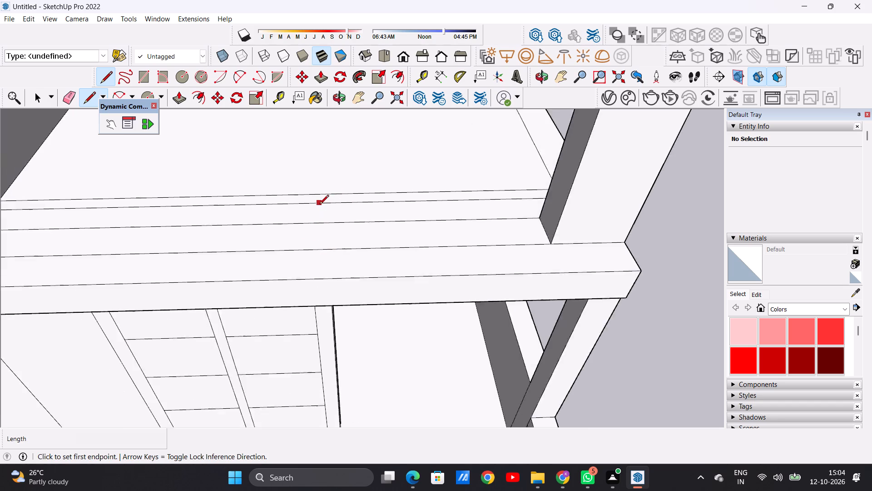
scroll(319, 205, up, 4)
click(318, 202)
click(320, 189)
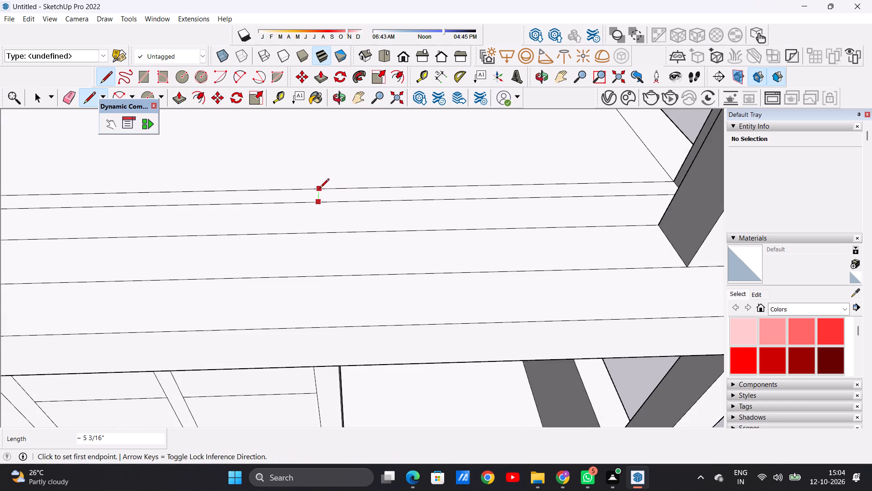
key(space)
Push/pull the thin strip between the dividing line and the inner side wall up 8' 2 7/16" to the wall's top, forming a front panel.
scroll(332, 235, down, 16)
middle_drag(350, 238, 269, 226)
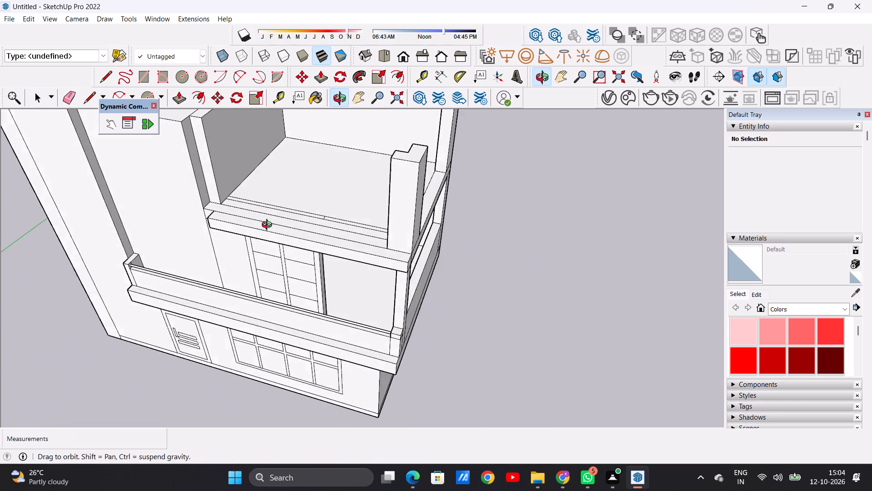
middle_drag(269, 226, 263, 225)
scroll(296, 196, up, 4)
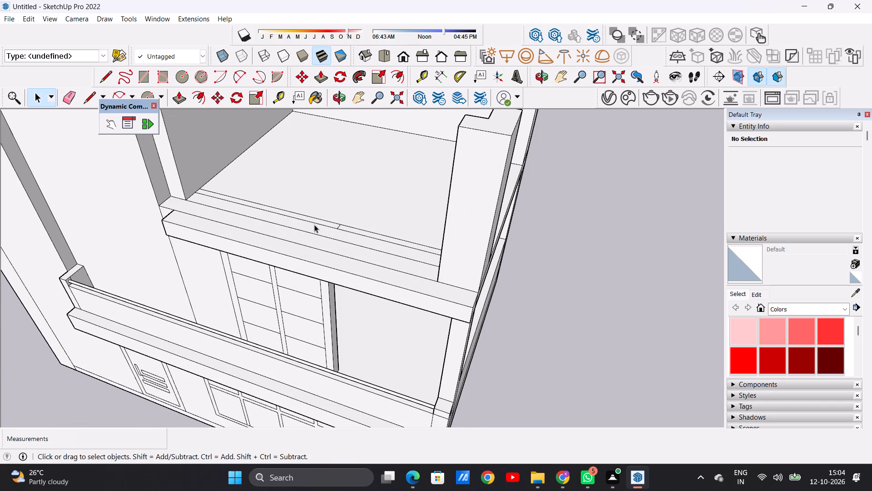
key(p)
scroll(320, 229, up, 3)
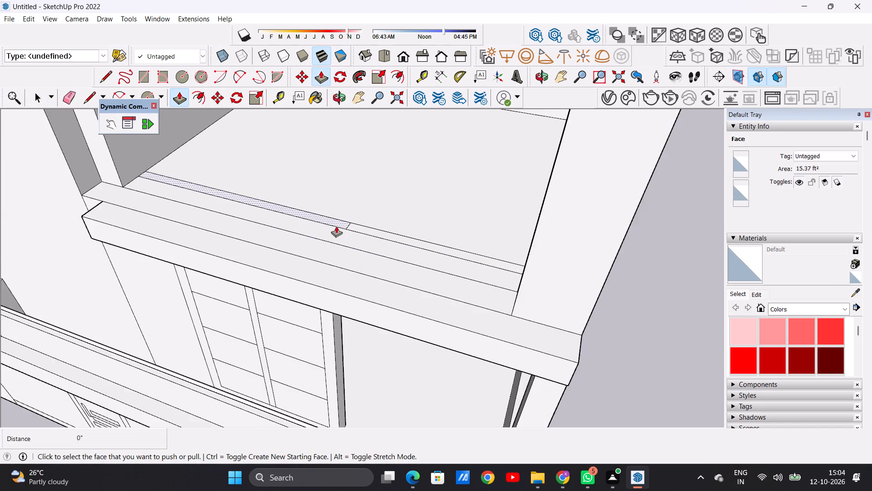
scroll(336, 226, up, 2)
scroll(339, 220, down, 1)
scroll(339, 220, up, 4)
click(340, 220)
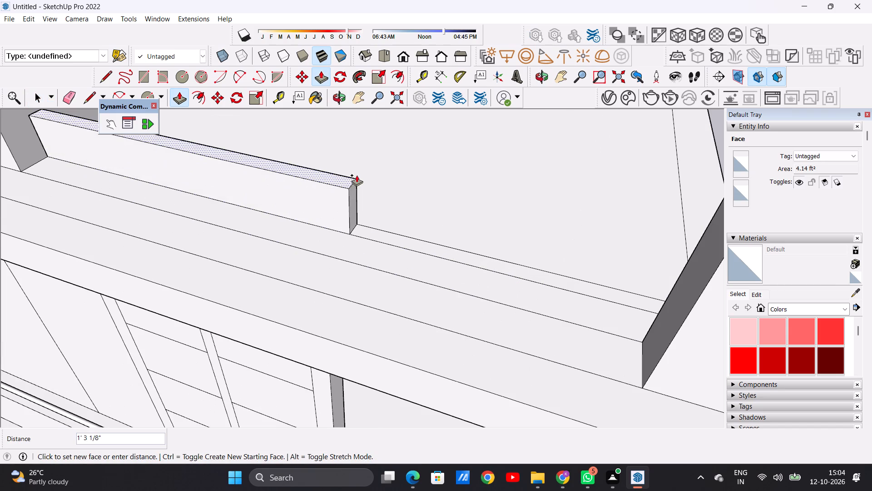
scroll(362, 183, down, 20)
scroll(362, 183, down, 1)
scroll(316, 139, up, 7)
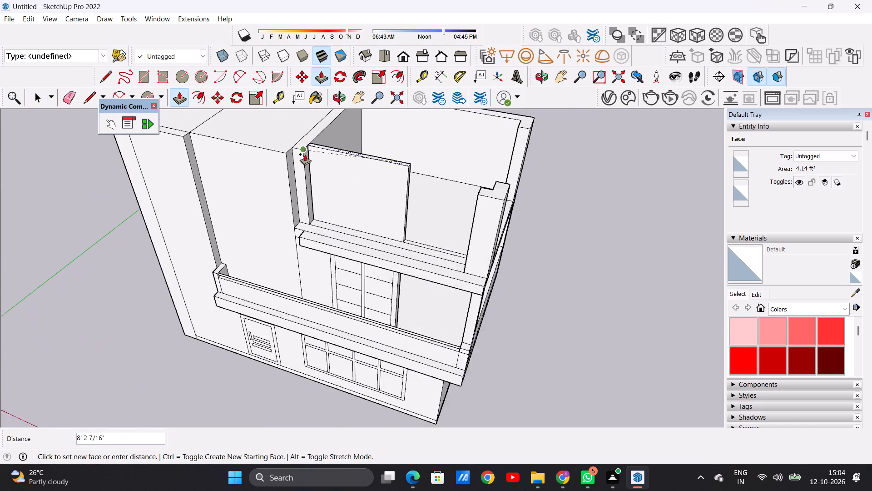
scroll(305, 154, up, 3)
click(299, 146)
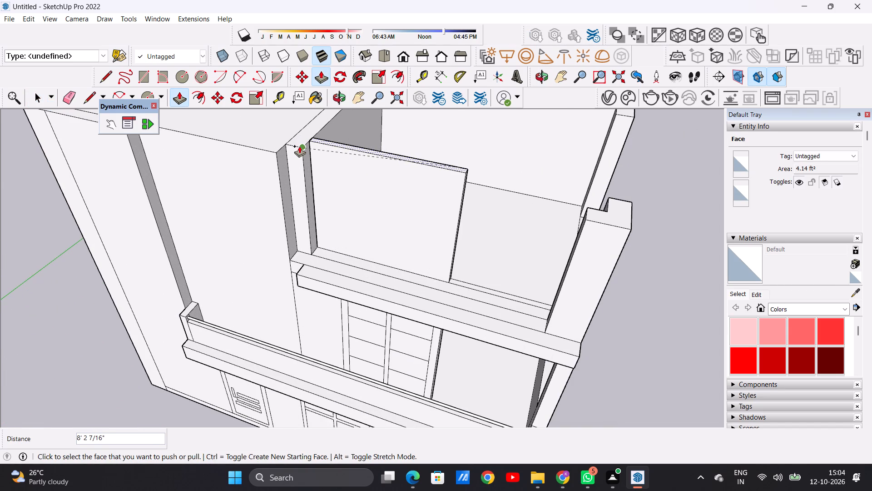
key(space)
Erase the two leftover strip lines on the lower roof between the front panel and the L-shaped corner post.
scroll(340, 205, down, 3)
scroll(342, 210, up, 1)
scroll(342, 210, down, 4)
scroll(342, 210, up, 1)
middle_drag(349, 230, 397, 151)
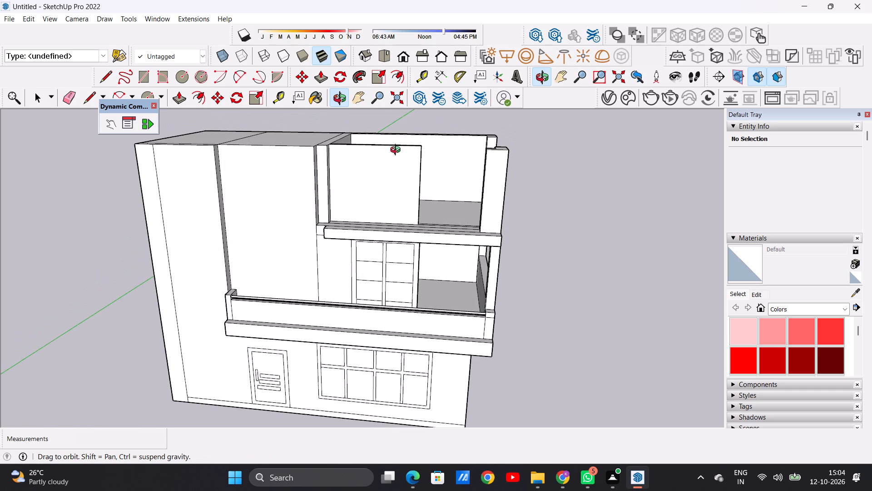
middle_drag(397, 151, 401, 247)
scroll(443, 252, up, 14)
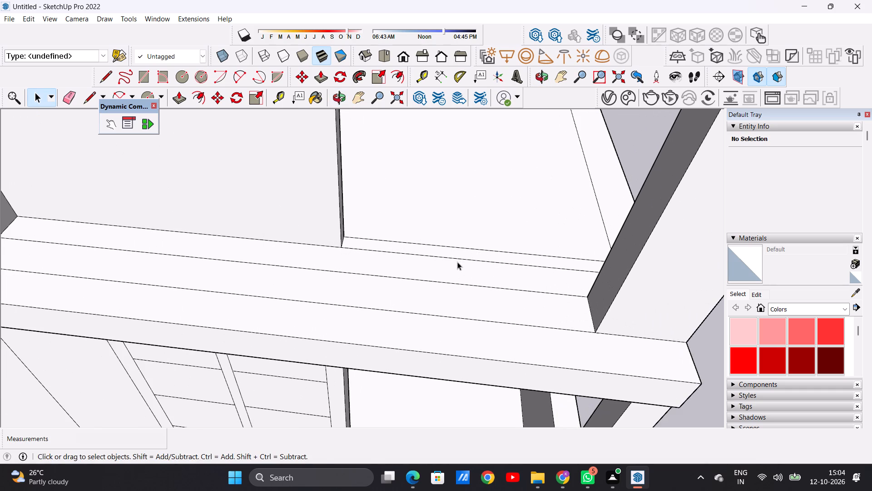
key(e)
scroll(492, 254, up, 5)
drag(482, 248, 484, 252)
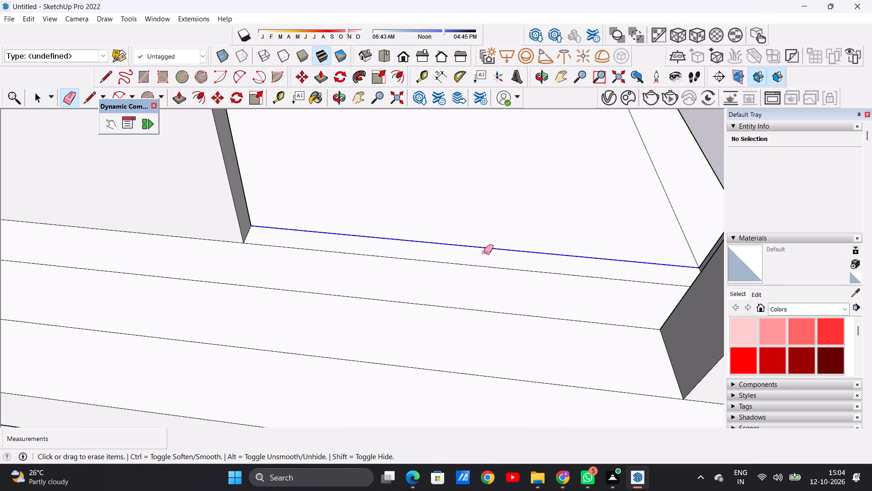
click(480, 268)
drag(480, 263, 480, 267)
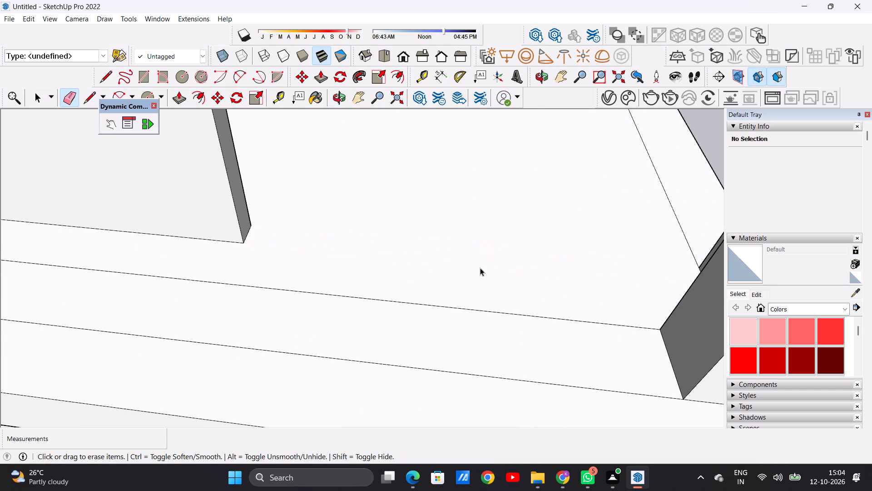
key(space)
Examine the front elevation with the new upper panel from eye level and from farther back.
scroll(346, 296, down, 17)
middle_drag(283, 289, 312, 175)
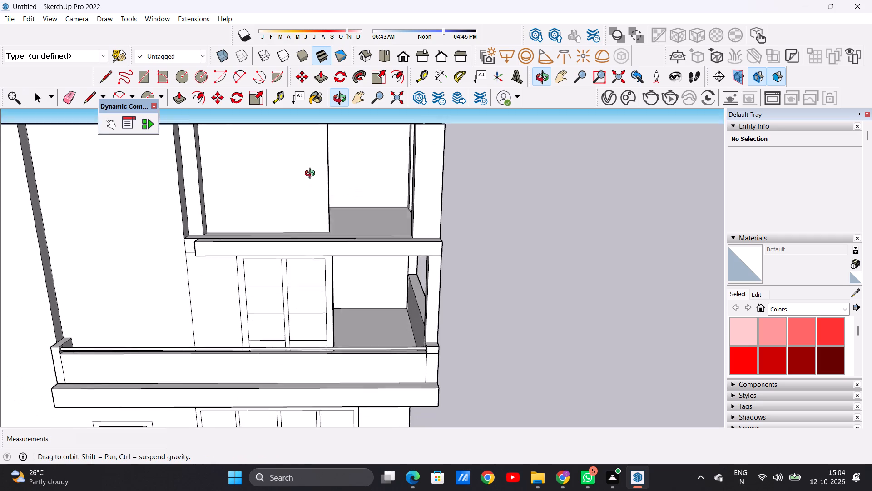
middle_drag(312, 175, 312, 170)
scroll(318, 214, down, 10)
scroll(286, 199, up, 6)
middle_drag(292, 218, 290, 209)
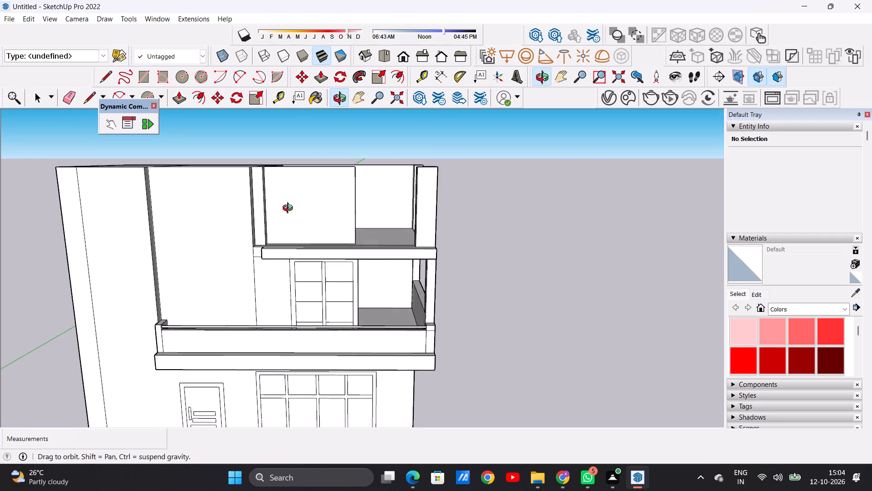
middle_drag(290, 209, 298, 187)
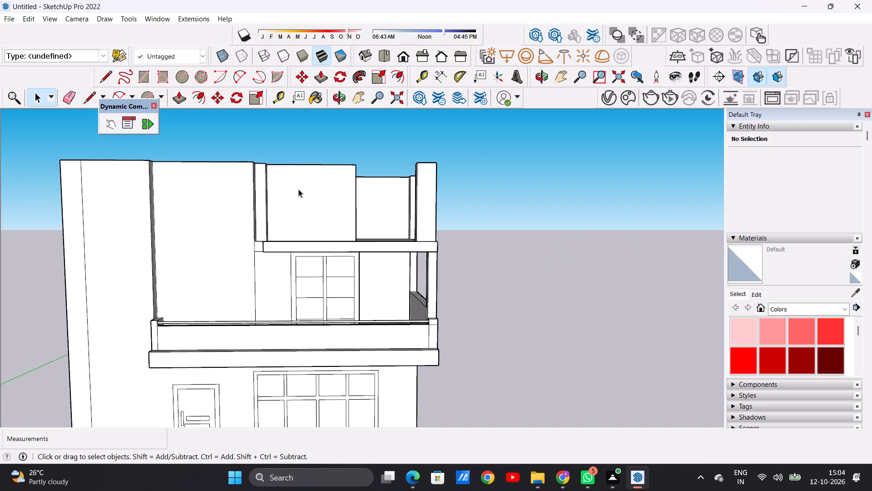
scroll(263, 230, down, 5)
middle_drag(273, 217, 270, 220)
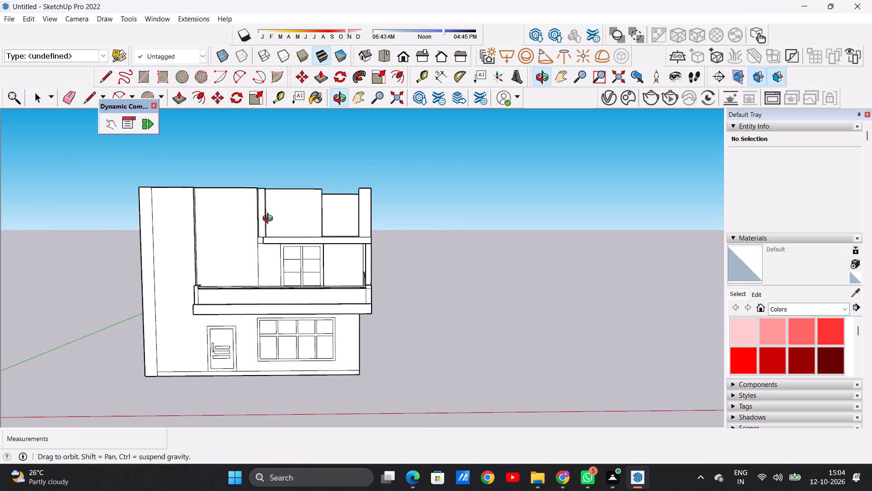
middle_drag(270, 220, 175, 248)
Push/pull the narrow recessed wall face beside the front panel outward about 1' 1 1/4", flush with the adjoining main front wall.
scroll(266, 245, up, 14)
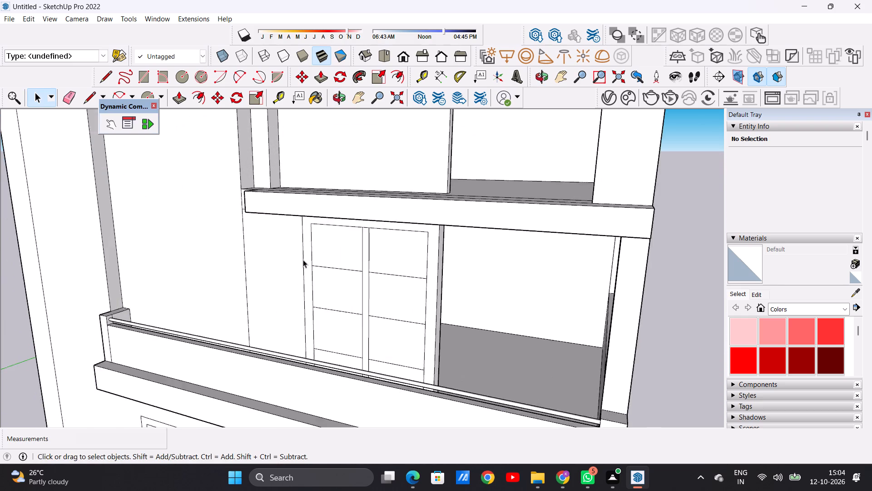
scroll(303, 260, up, 1)
middle_drag(268, 251, 292, 366)
key(p)
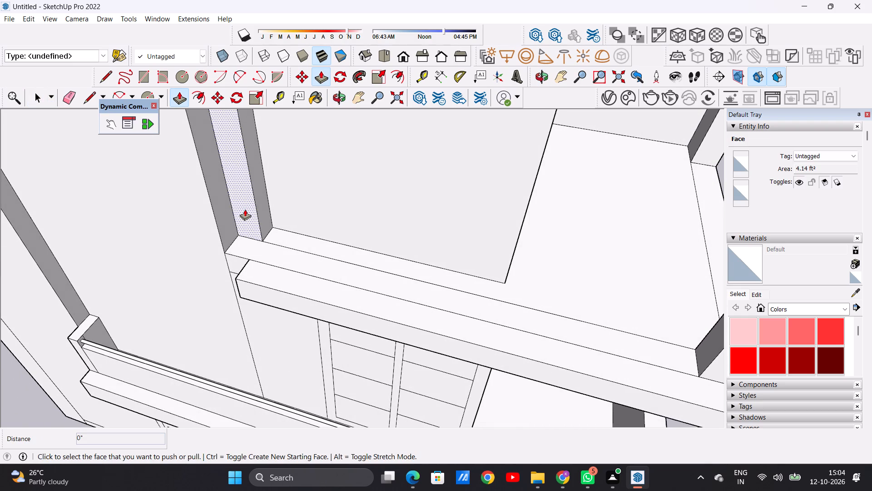
click(245, 209)
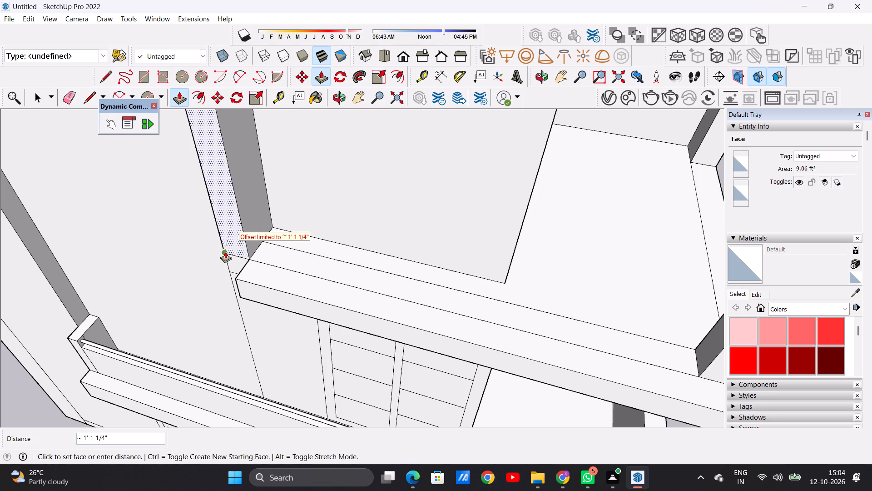
click(225, 251)
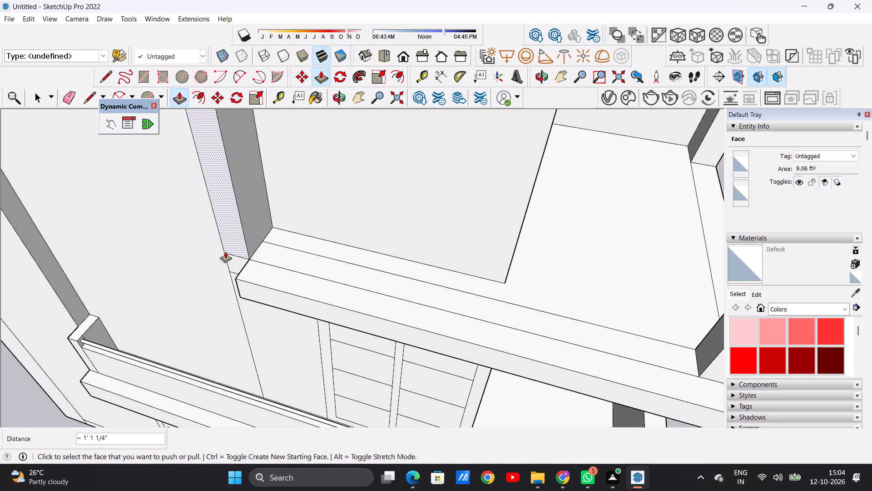
key(space)
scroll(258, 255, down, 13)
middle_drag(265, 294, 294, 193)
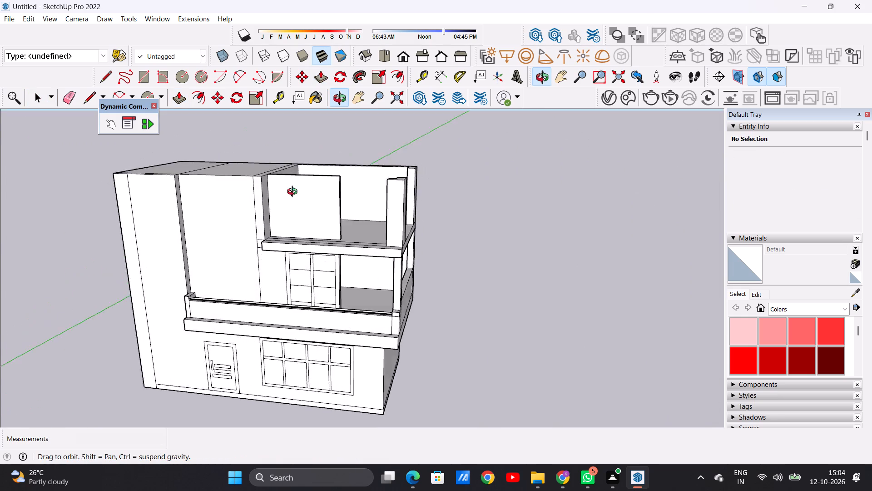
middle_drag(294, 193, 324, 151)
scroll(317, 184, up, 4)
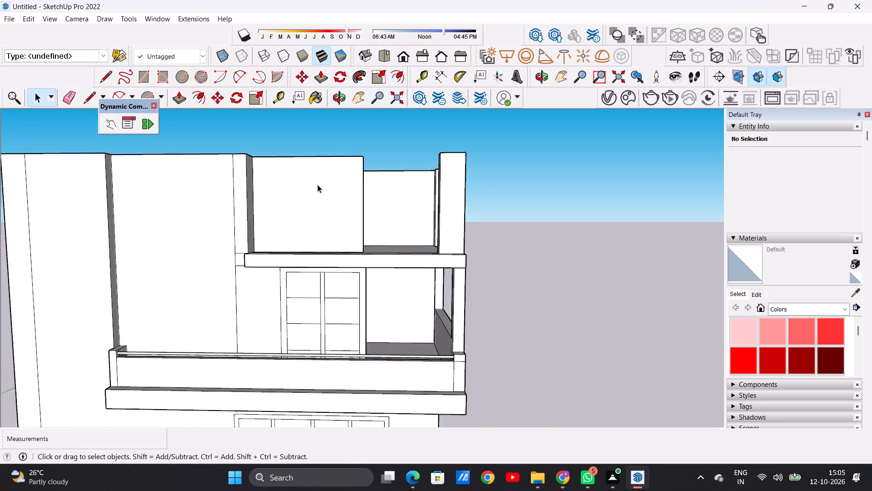
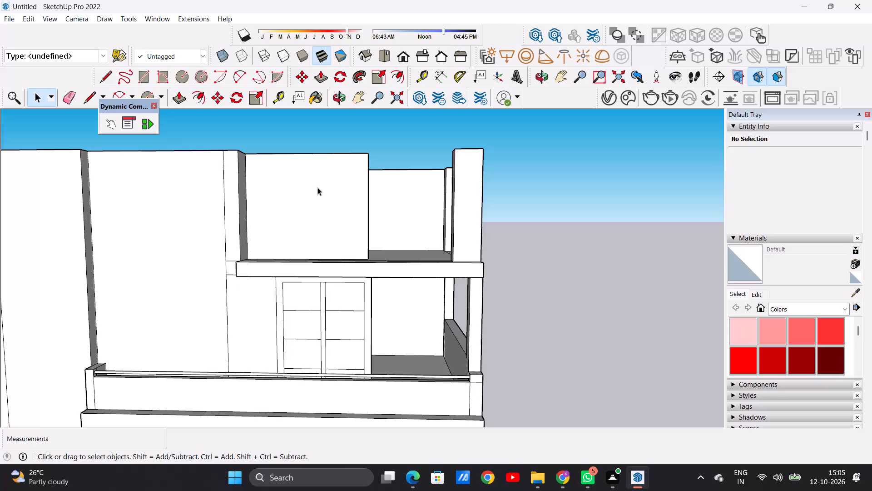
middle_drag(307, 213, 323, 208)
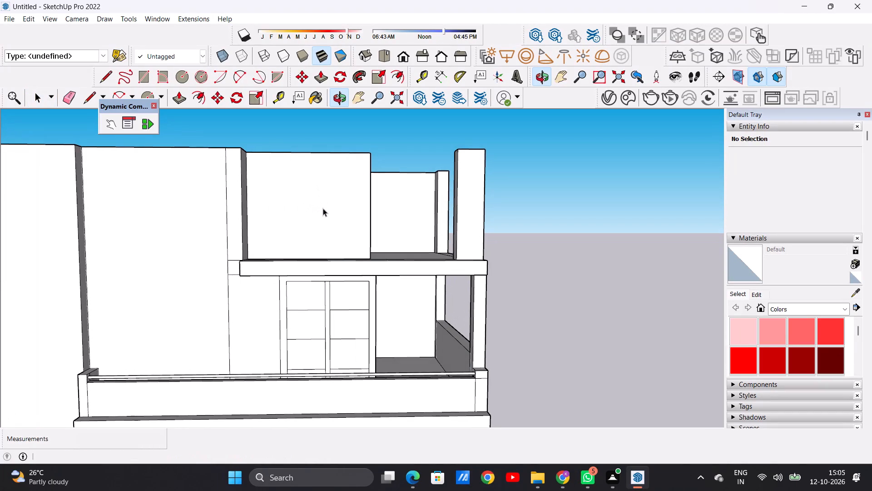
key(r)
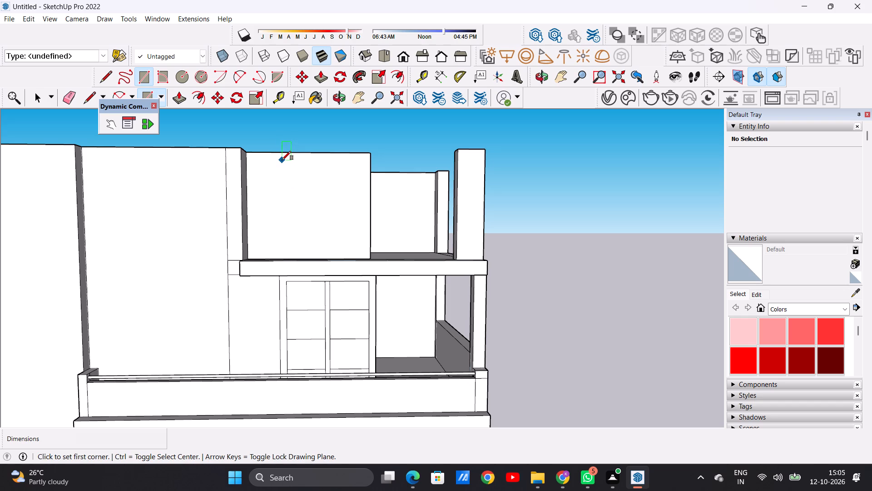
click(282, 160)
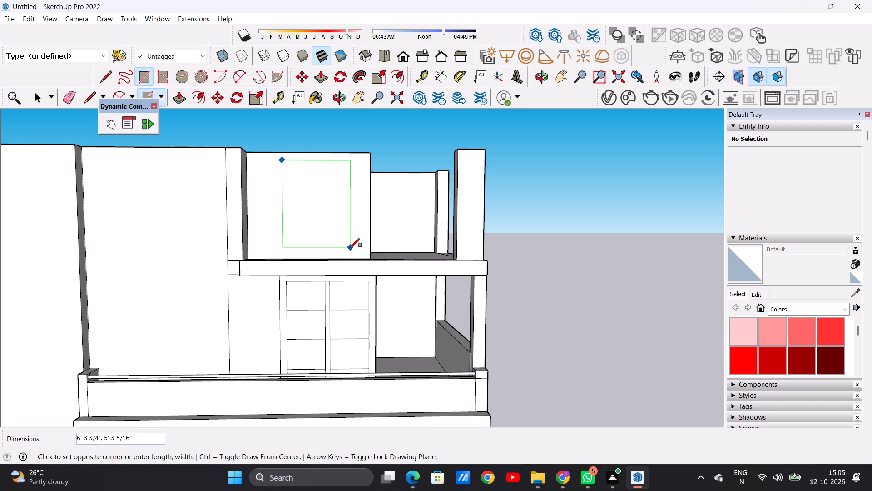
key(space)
Draw a window outline about 5' 7" wide and 7' 1" high on the top-floor front wall, ending at the wall's free edge.
text(R)
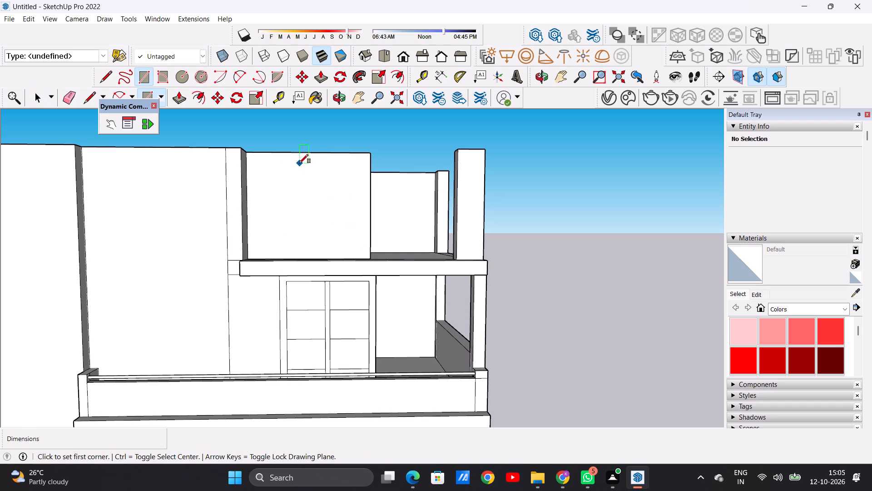
click(298, 159)
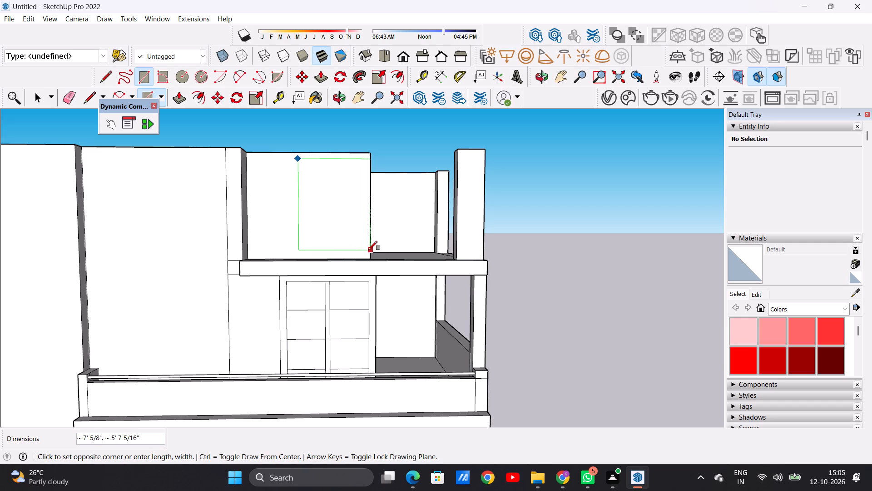
click(368, 250)
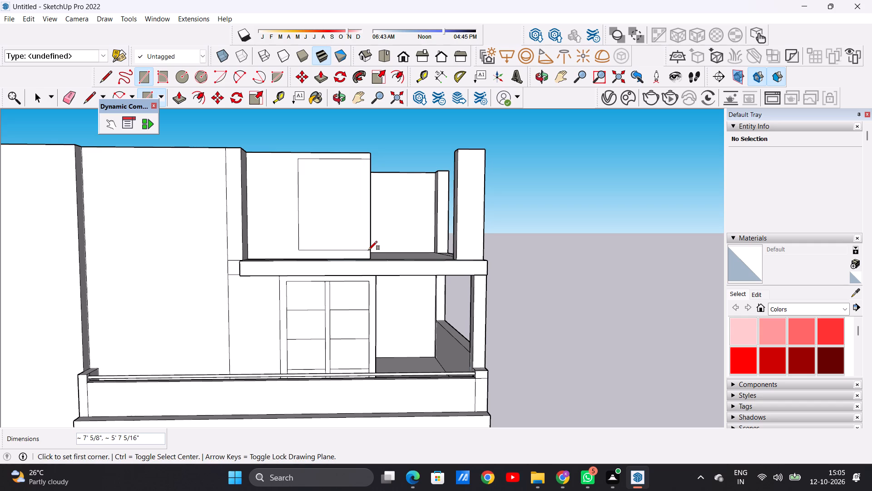
key(space)
Offset the window outline inward by about 4 7/8" to form the frame.
scroll(347, 166, down, 2)
scroll(352, 167, up, 4)
text(OF)
click(335, 161)
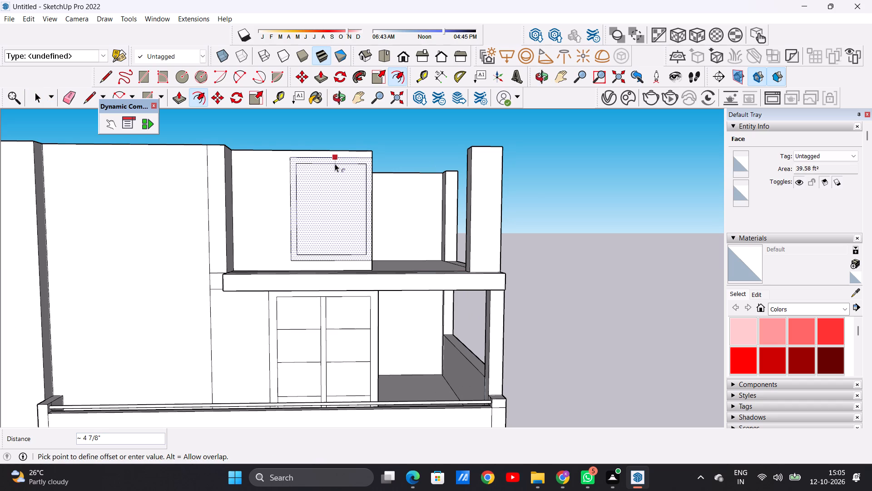
click(335, 164)
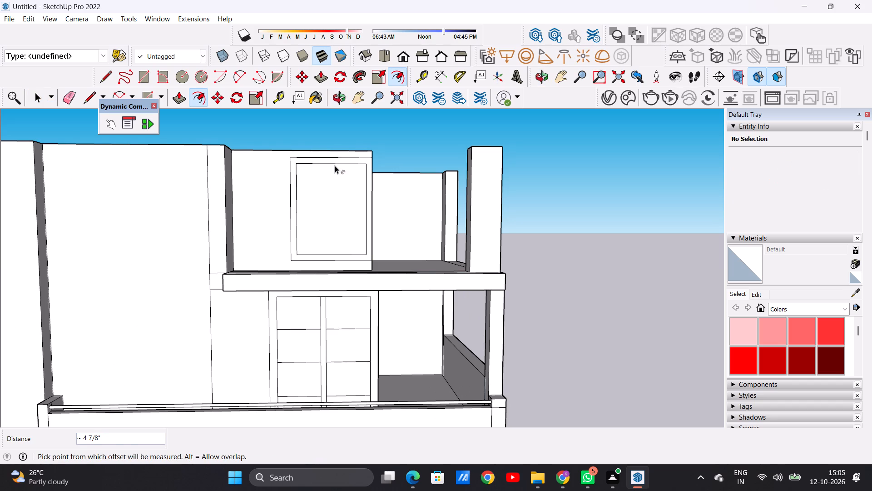
key(space)
Draw two closely spaced vertical lines, each about 6' 3" long, down the middle of the inner window frame as a central mullion.
text(L)
scroll(323, 177, up, 7)
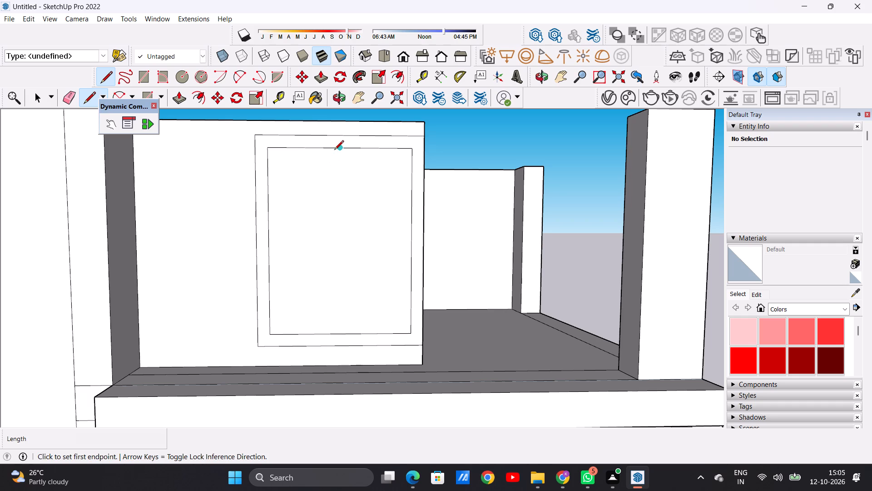
click(333, 149)
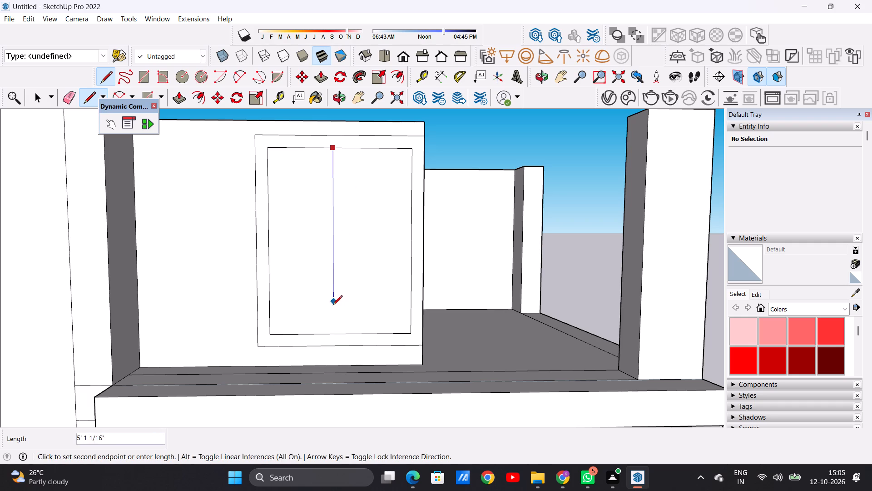
click(333, 332)
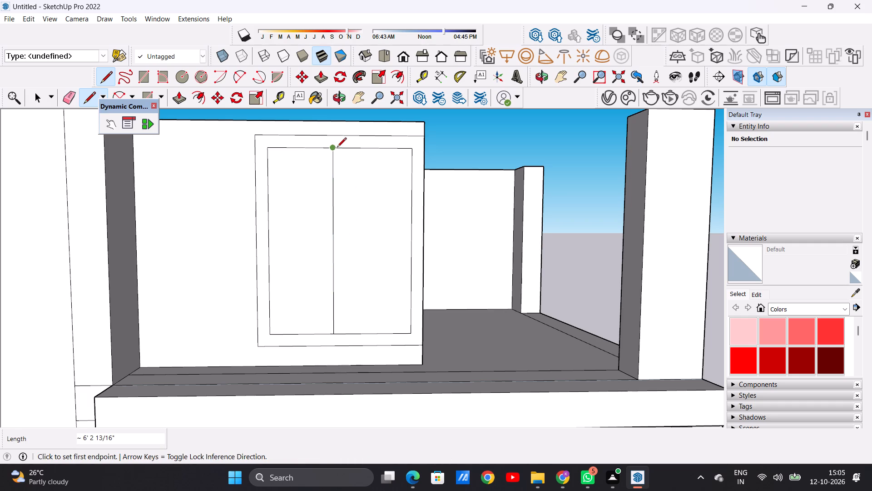
click(343, 149)
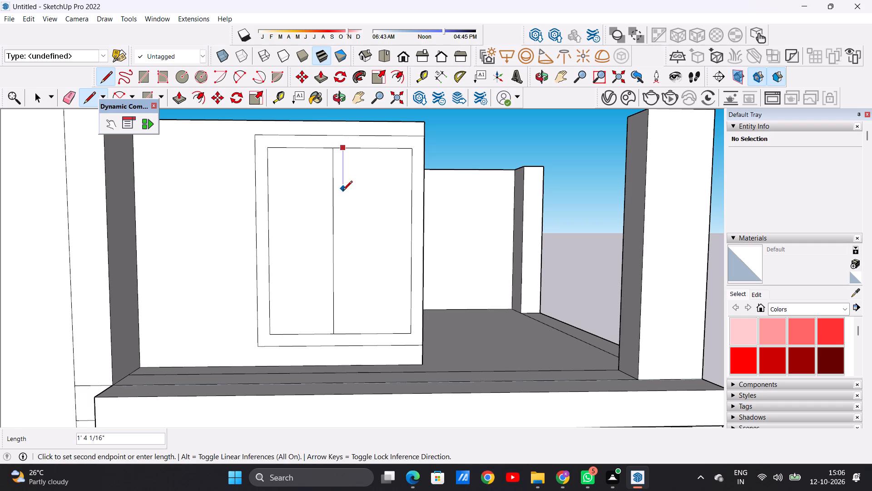
click(343, 337)
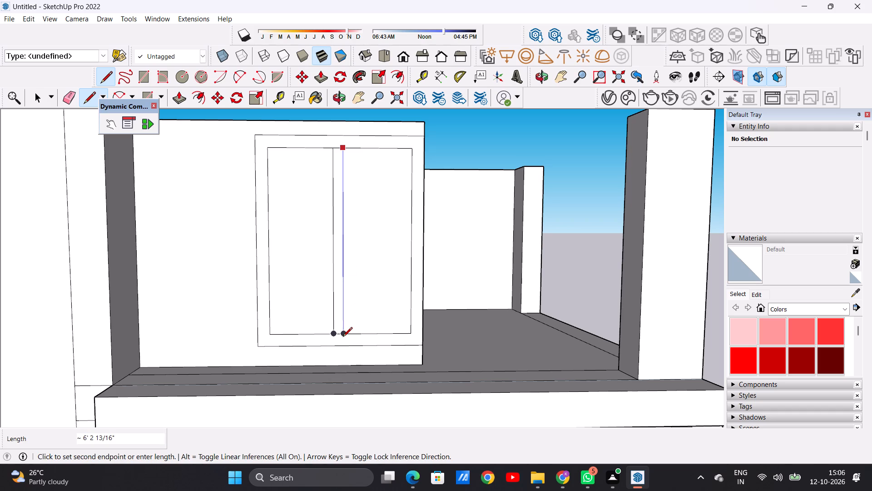
key(space)
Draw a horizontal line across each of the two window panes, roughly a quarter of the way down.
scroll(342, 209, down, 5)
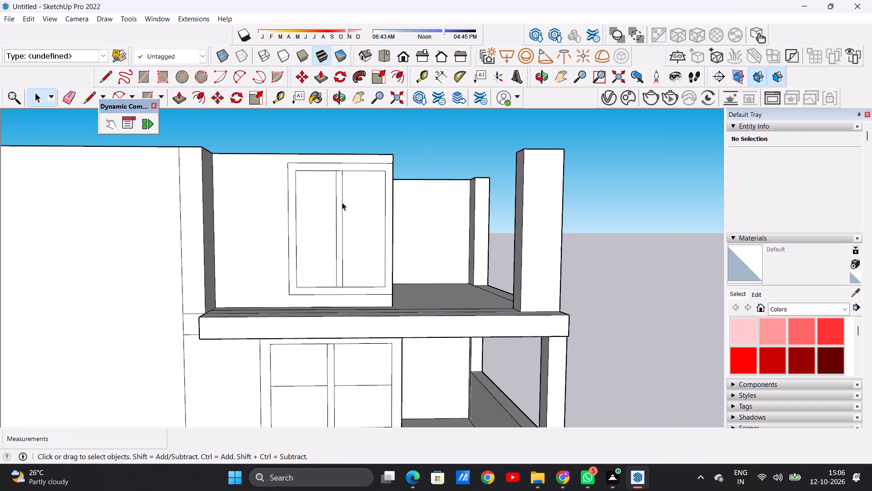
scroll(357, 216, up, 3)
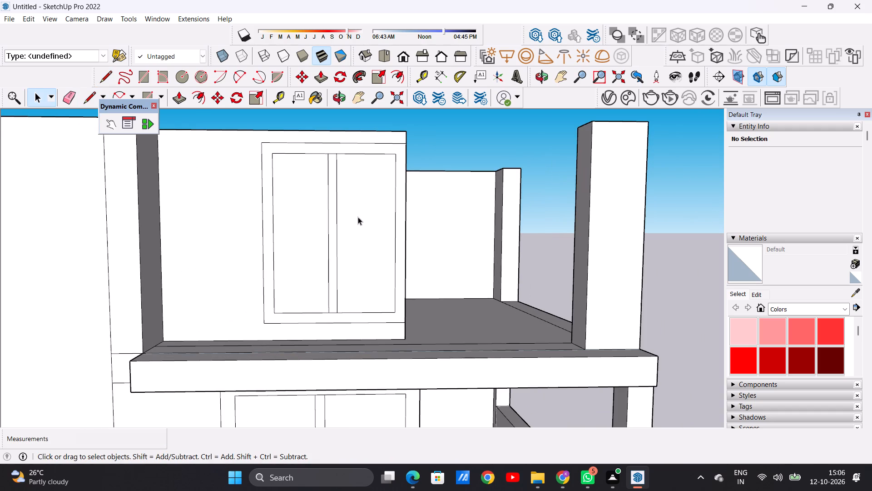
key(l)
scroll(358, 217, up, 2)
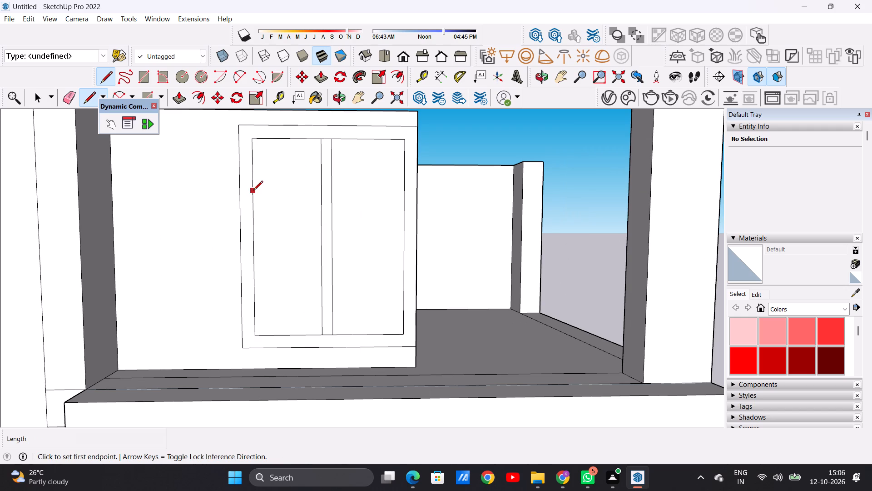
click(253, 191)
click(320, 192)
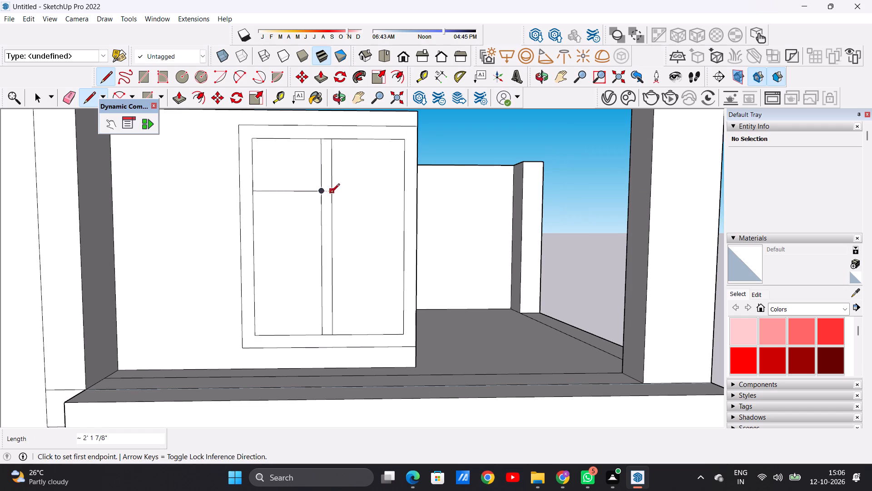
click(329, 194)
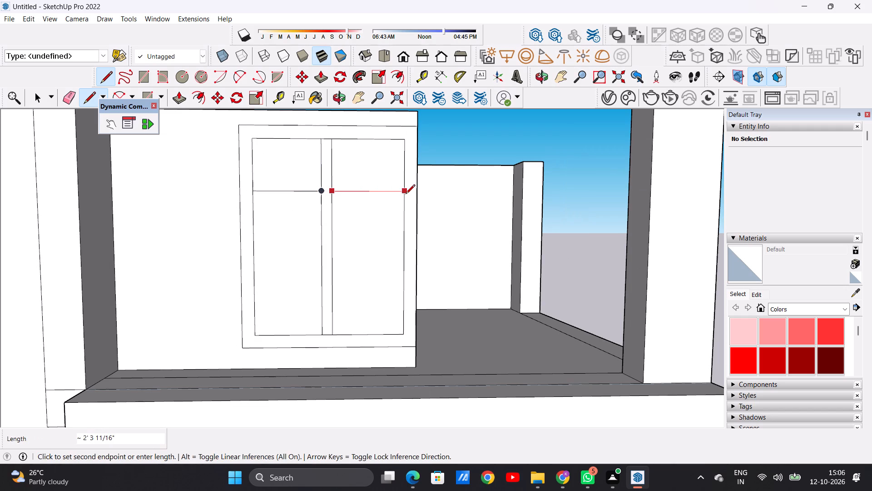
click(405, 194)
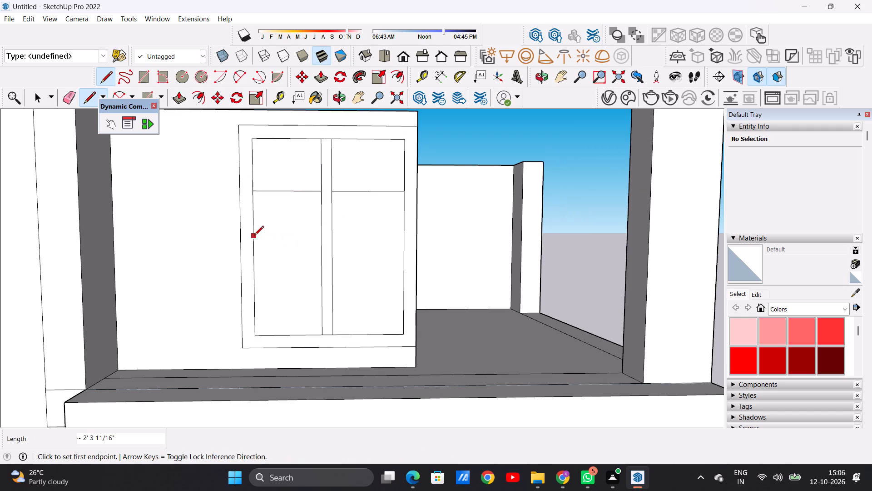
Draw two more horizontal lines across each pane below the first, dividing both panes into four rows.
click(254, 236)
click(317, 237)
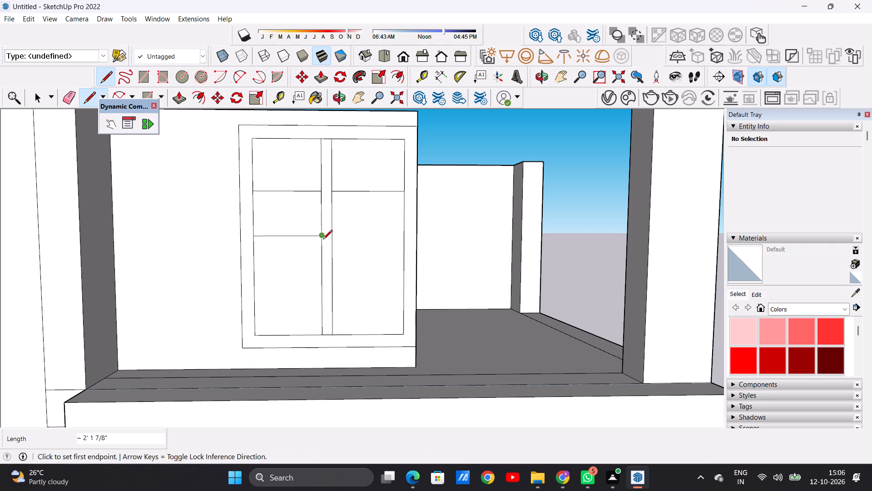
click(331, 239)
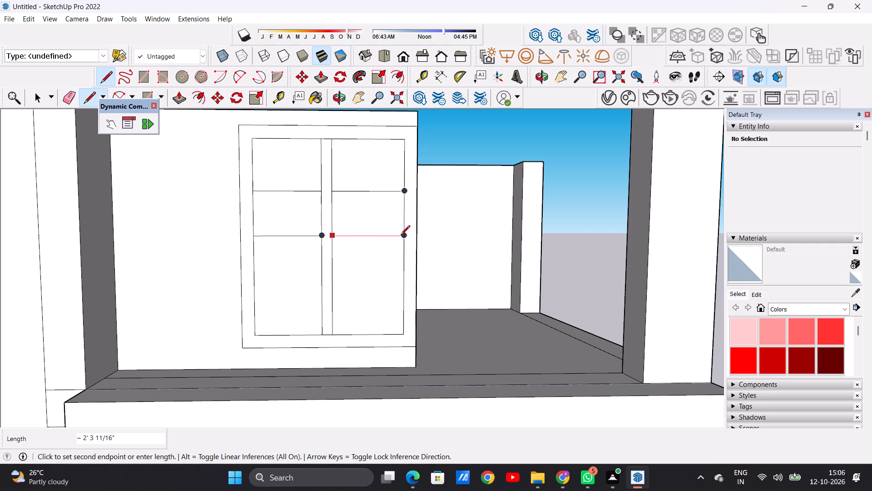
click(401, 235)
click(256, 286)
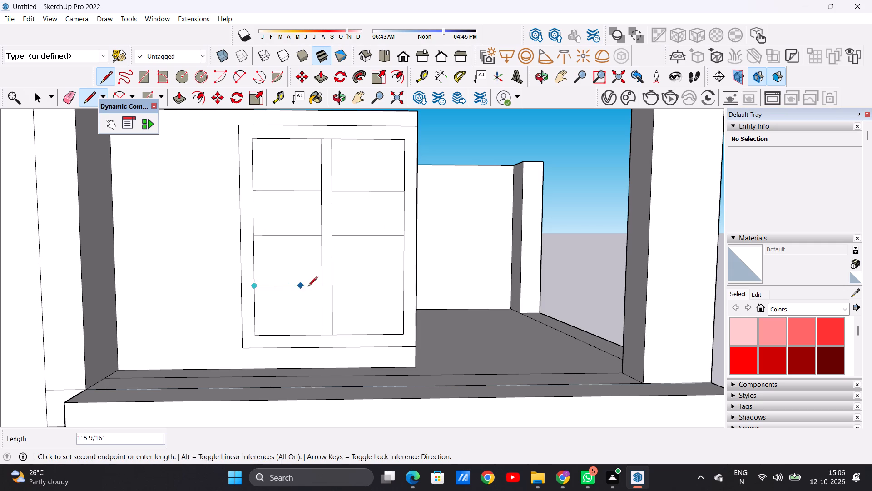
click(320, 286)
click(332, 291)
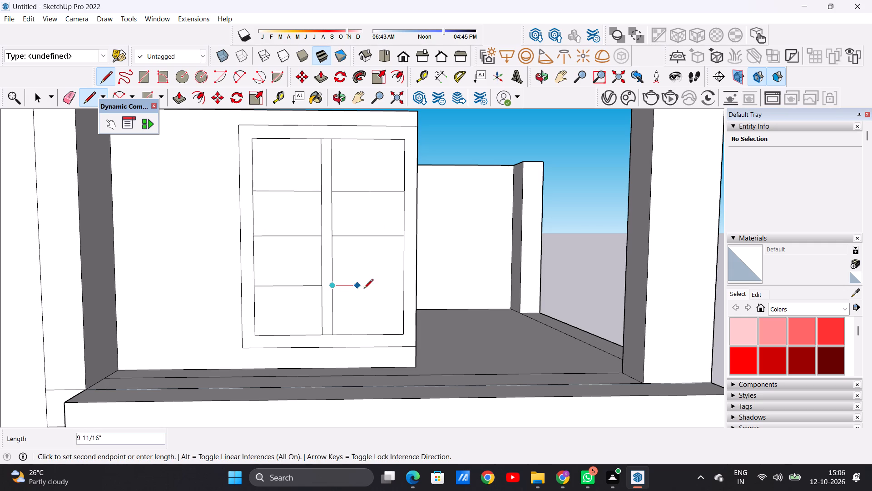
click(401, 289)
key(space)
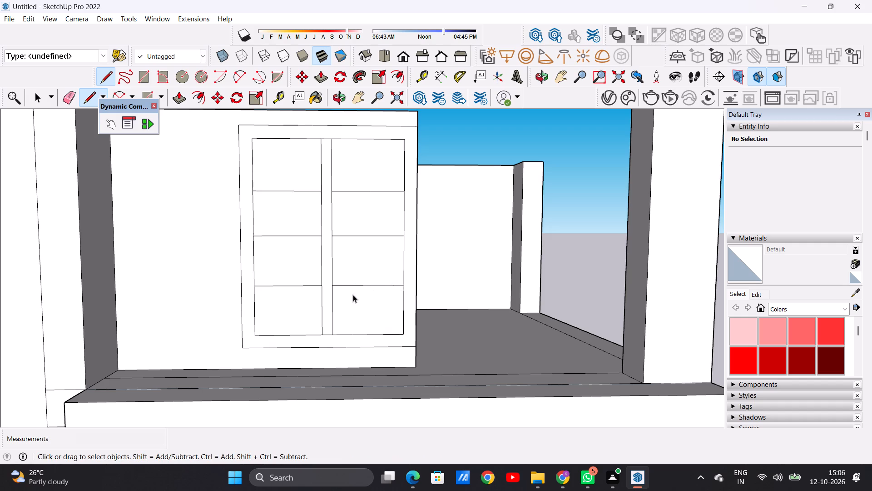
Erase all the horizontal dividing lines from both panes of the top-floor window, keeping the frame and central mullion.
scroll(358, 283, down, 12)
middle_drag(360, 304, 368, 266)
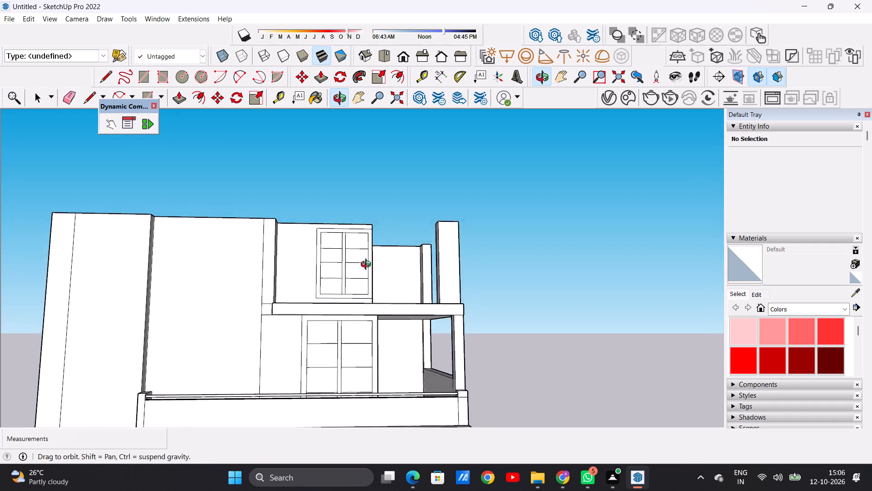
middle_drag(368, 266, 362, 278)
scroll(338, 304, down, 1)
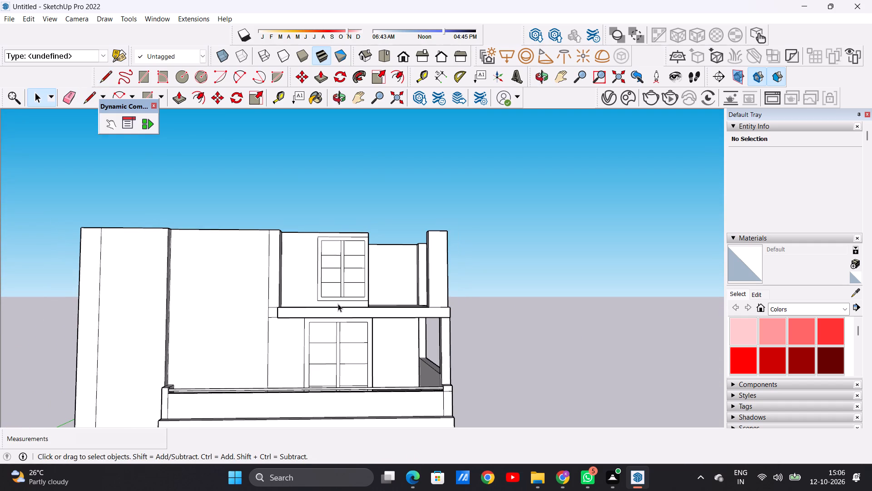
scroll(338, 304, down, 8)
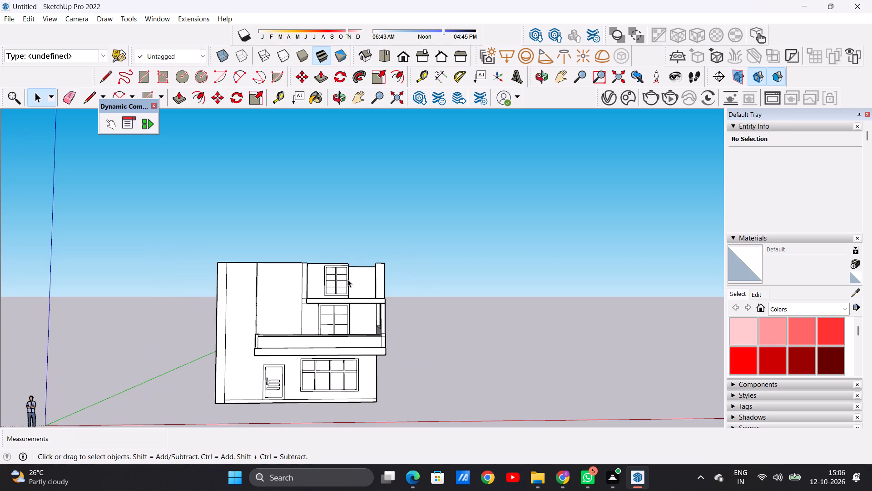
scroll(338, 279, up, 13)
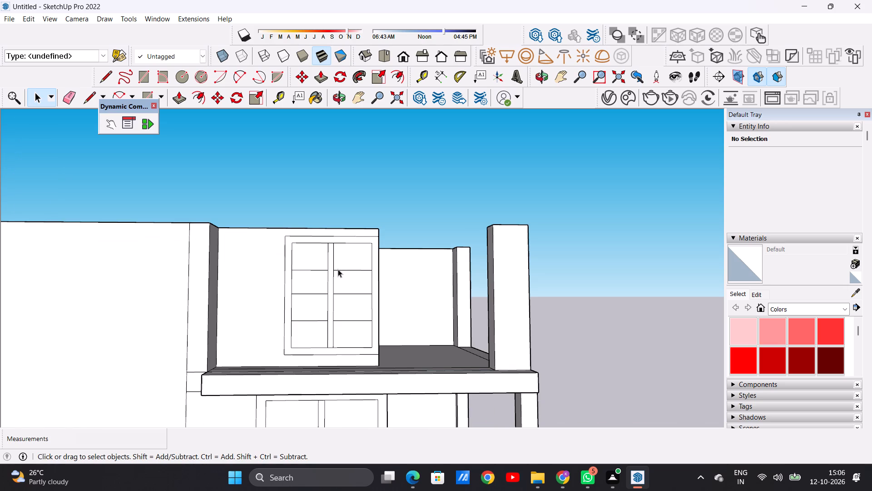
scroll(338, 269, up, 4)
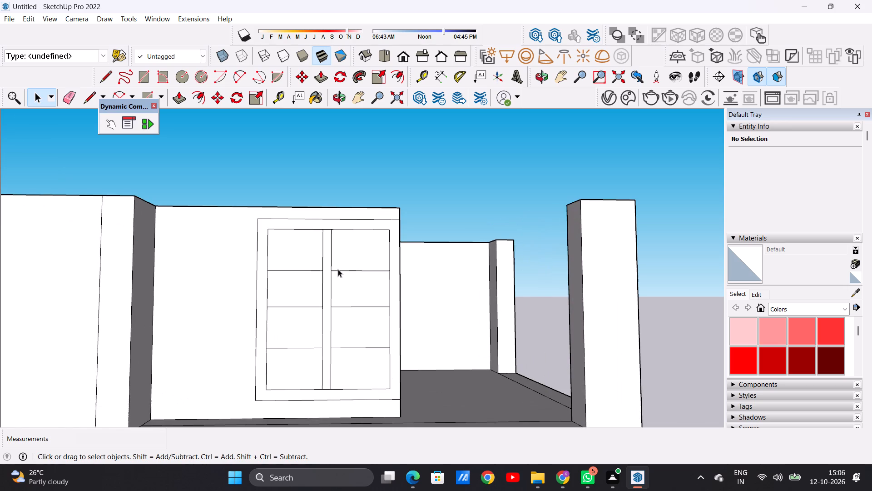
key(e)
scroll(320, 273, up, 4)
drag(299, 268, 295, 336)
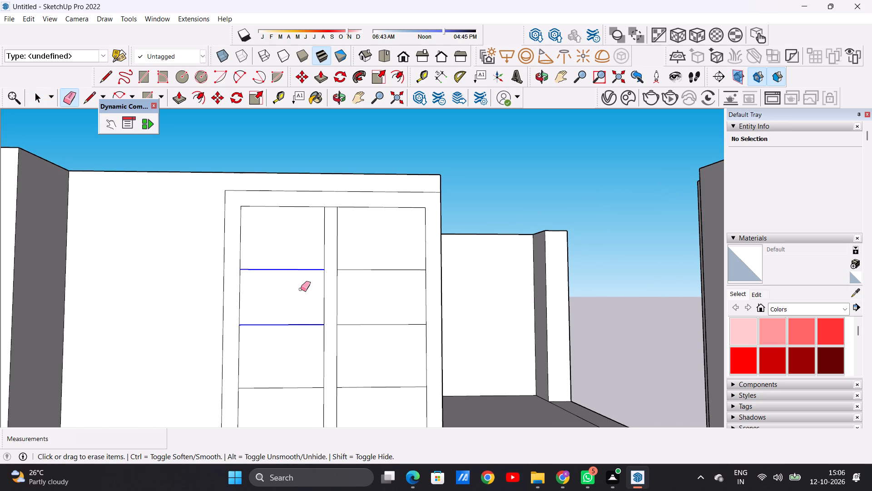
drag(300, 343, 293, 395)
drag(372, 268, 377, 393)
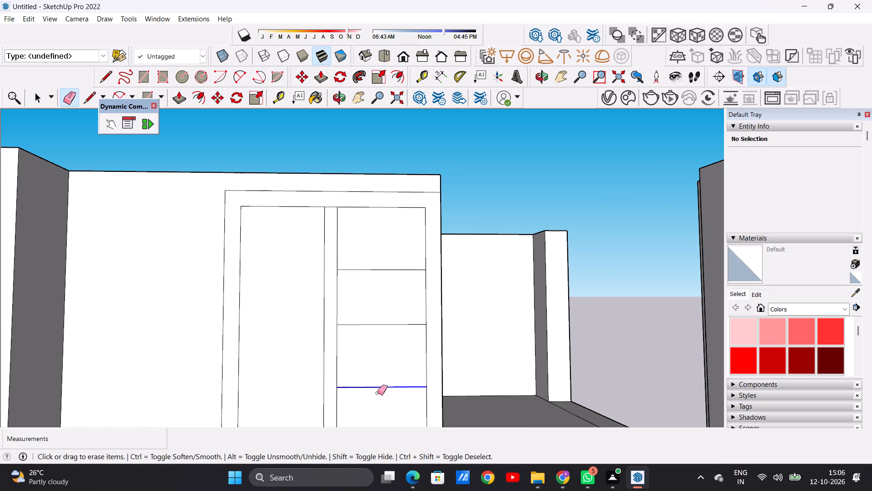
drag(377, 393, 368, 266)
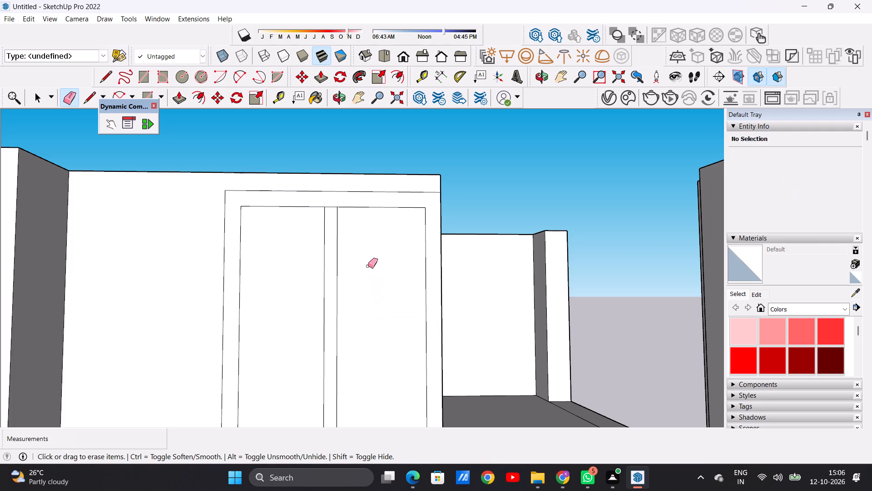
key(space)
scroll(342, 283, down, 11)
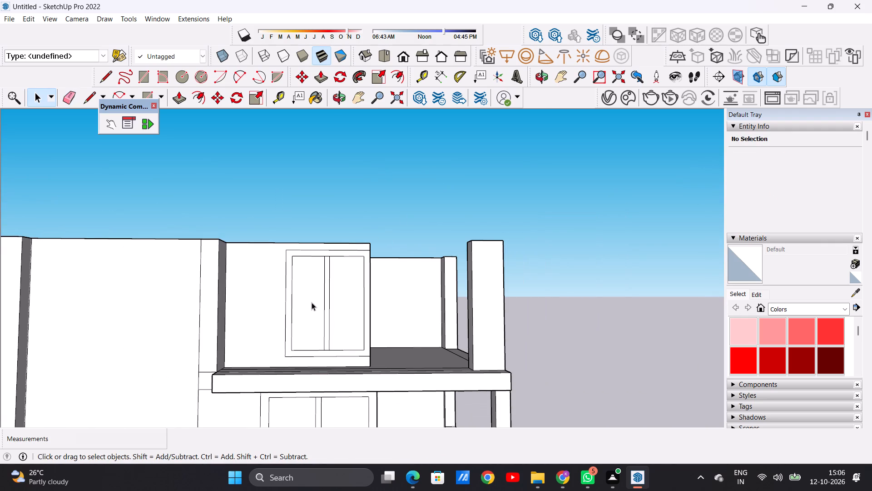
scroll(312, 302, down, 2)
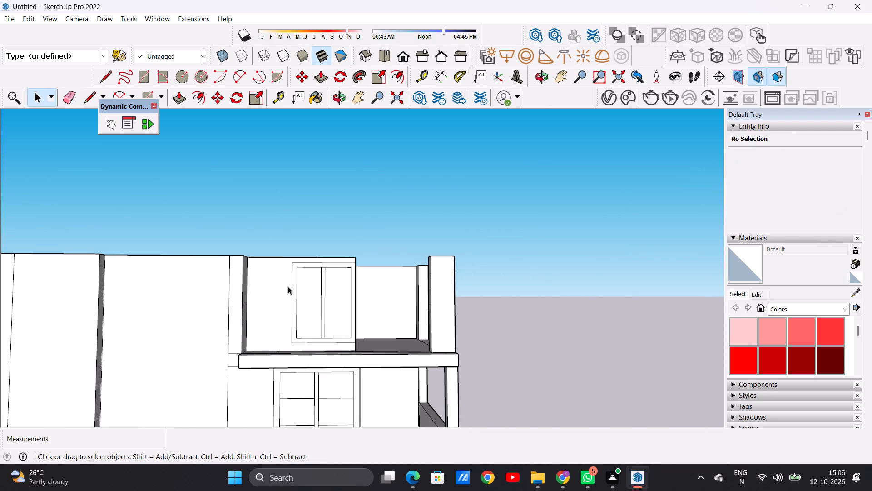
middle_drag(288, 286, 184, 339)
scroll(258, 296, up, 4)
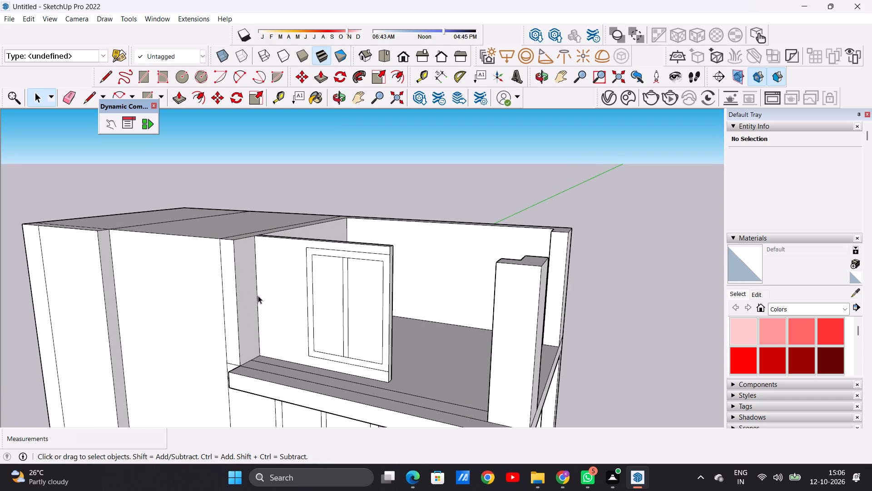
Draw a vertical line about 8' 2" long on the top-floor wall just beside the window frame, from wall top to floor.
key(p)
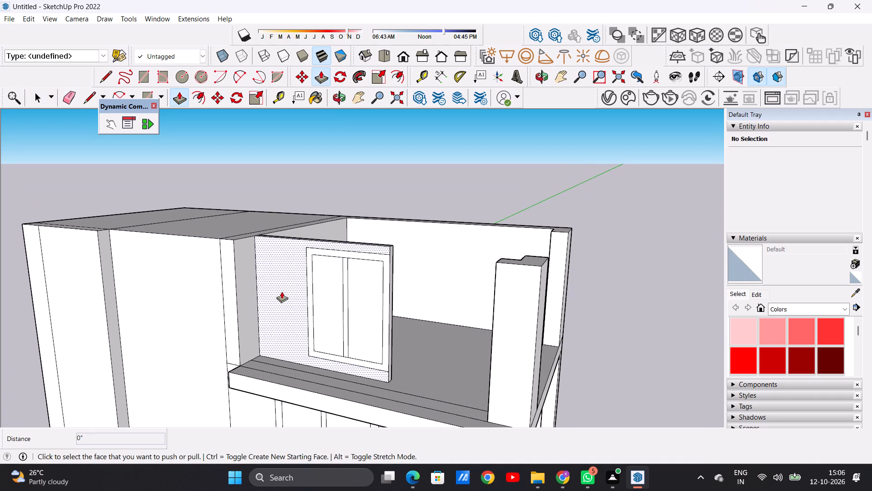
key(space)
key(l)
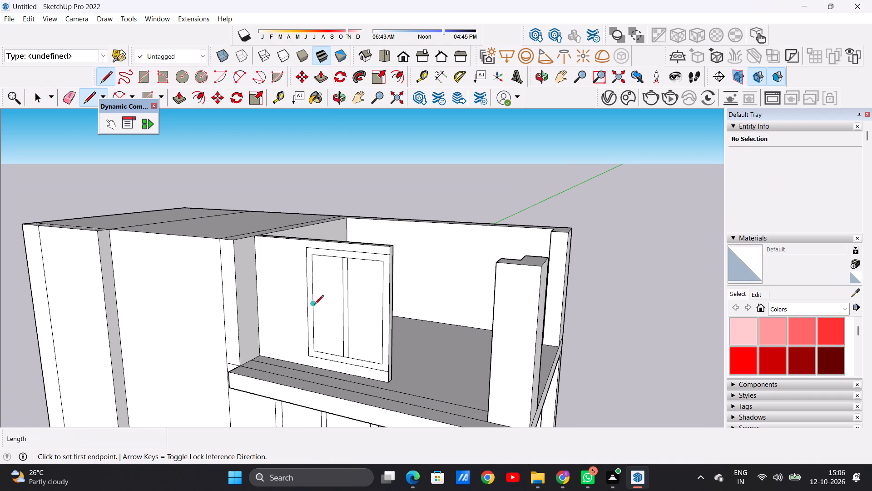
scroll(317, 366, up, 4)
middle_drag(306, 353, 385, 352)
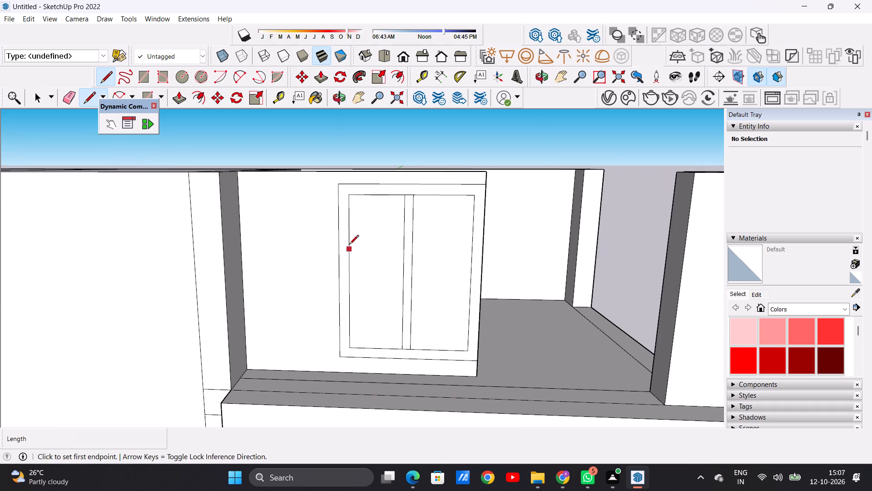
click(333, 172)
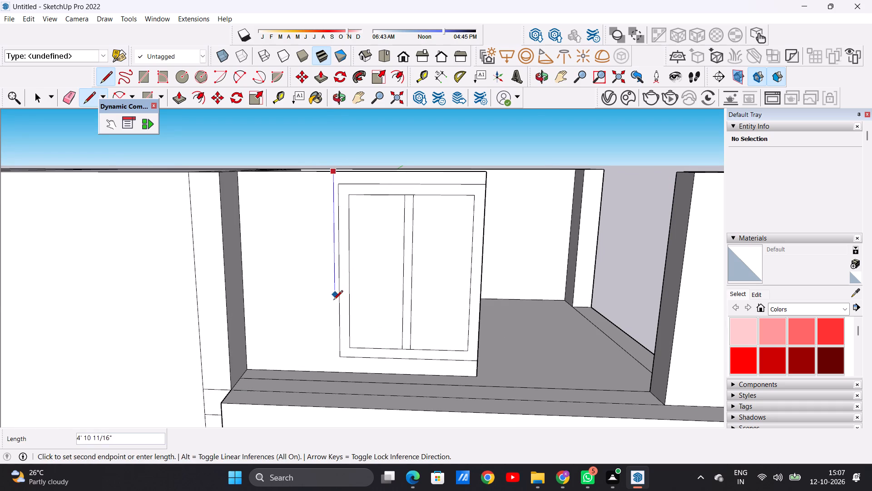
click(337, 371)
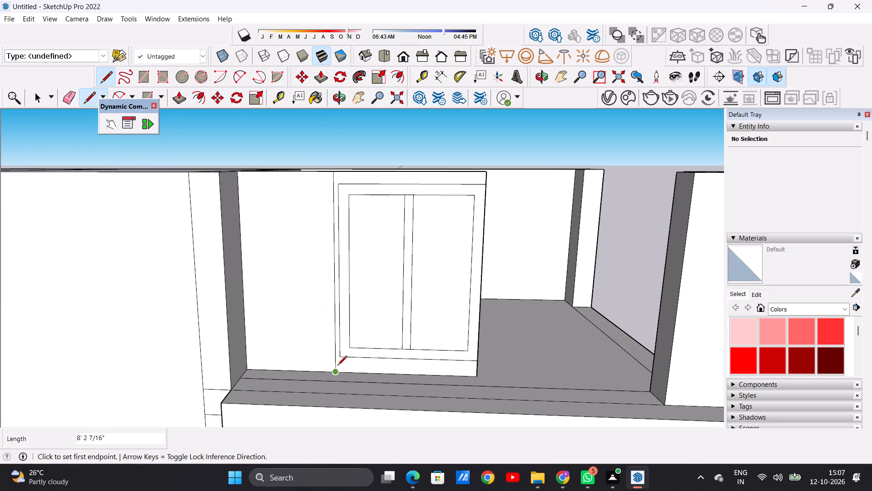
key(space)
Push/Pull the narrow floor strip along the top-floor balcony's front edge up about 2' 10" to form a parapet wall.
scroll(342, 338, down, 5)
middle_drag(307, 344, 198, 394)
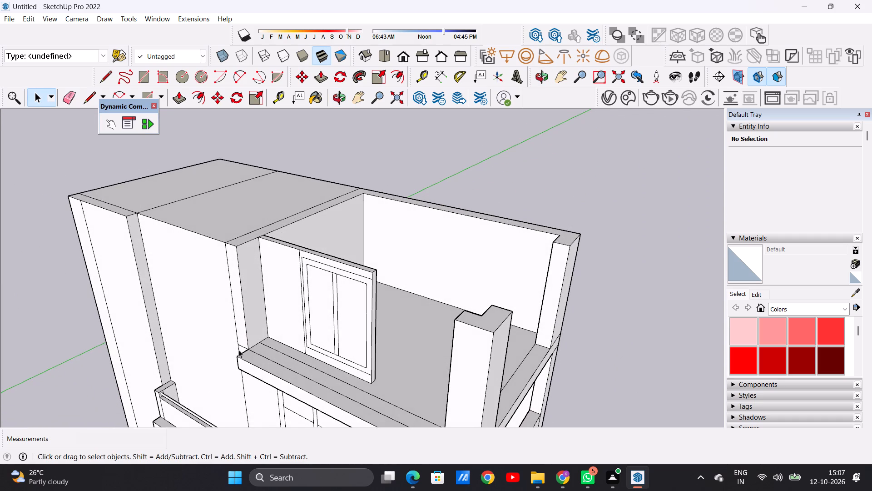
scroll(297, 313, up, 5)
scroll(271, 345, down, 3)
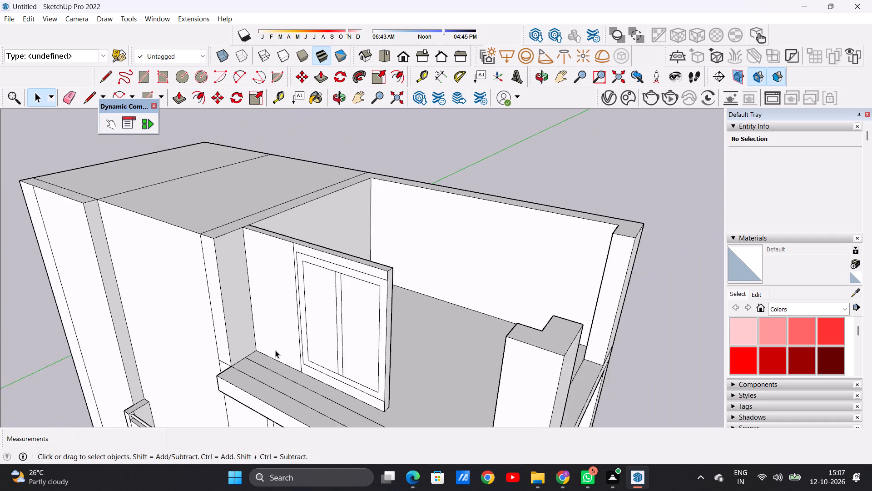
scroll(275, 350, down, 4)
scroll(302, 301, down, 2)
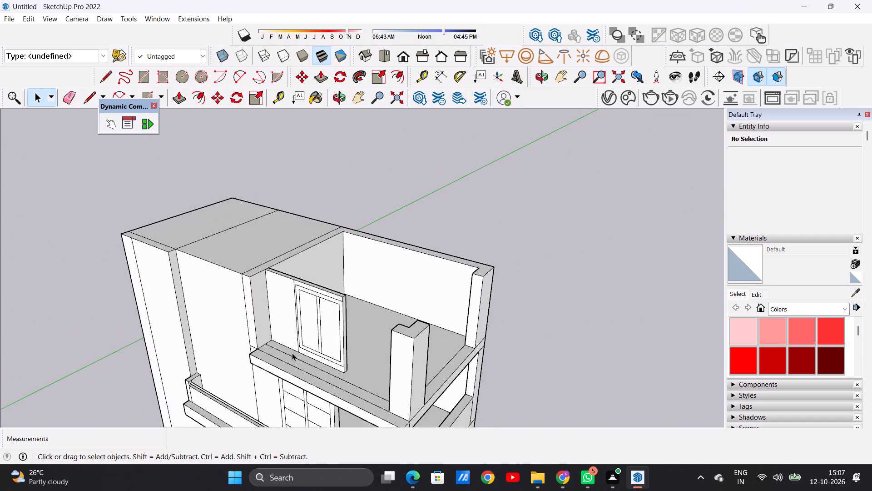
scroll(277, 312, up, 5)
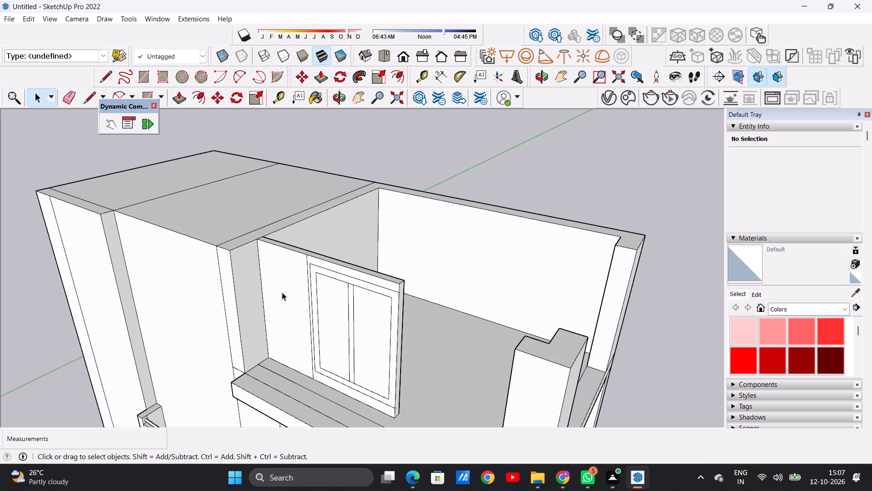
scroll(291, 282, down, 11)
middle_drag(298, 351, 421, 402)
scroll(420, 401, up, 1)
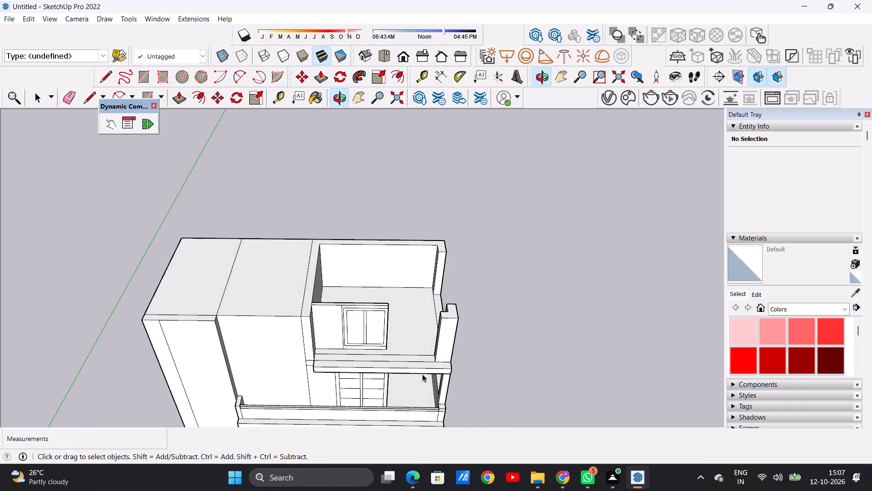
scroll(426, 348, up, 5)
key(p)
scroll(441, 352, up, 3)
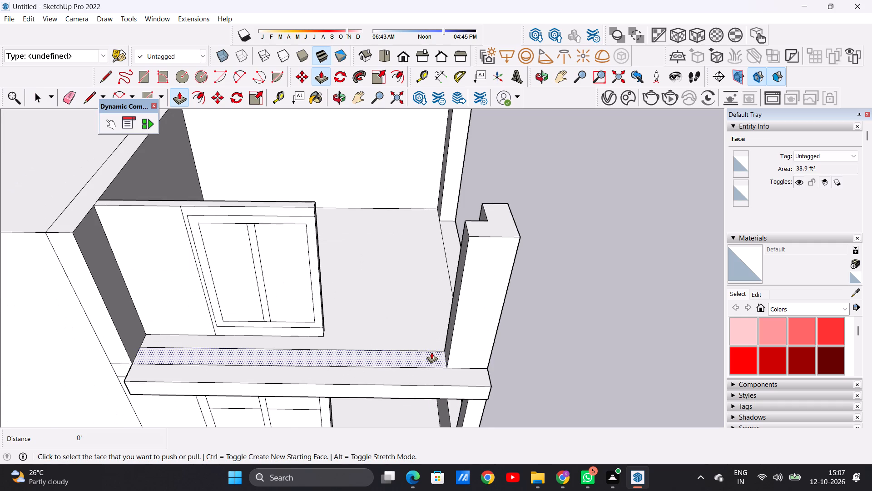
click(431, 352)
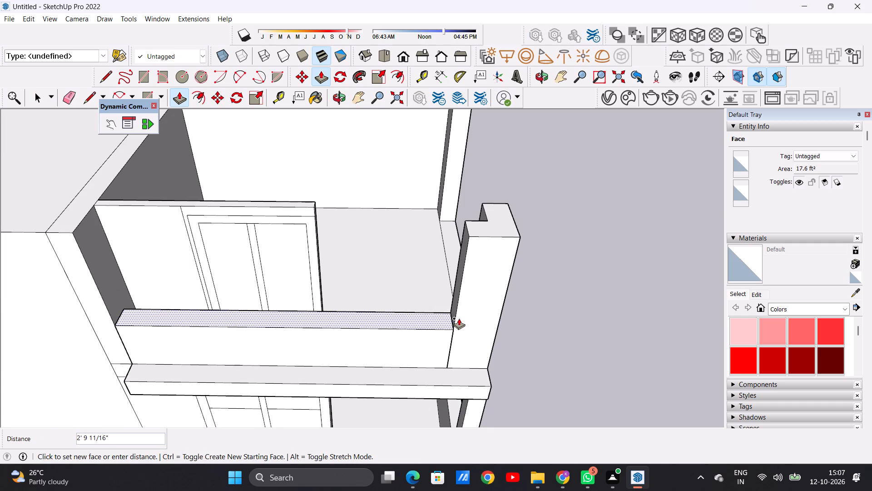
click(458, 318)
key(space)
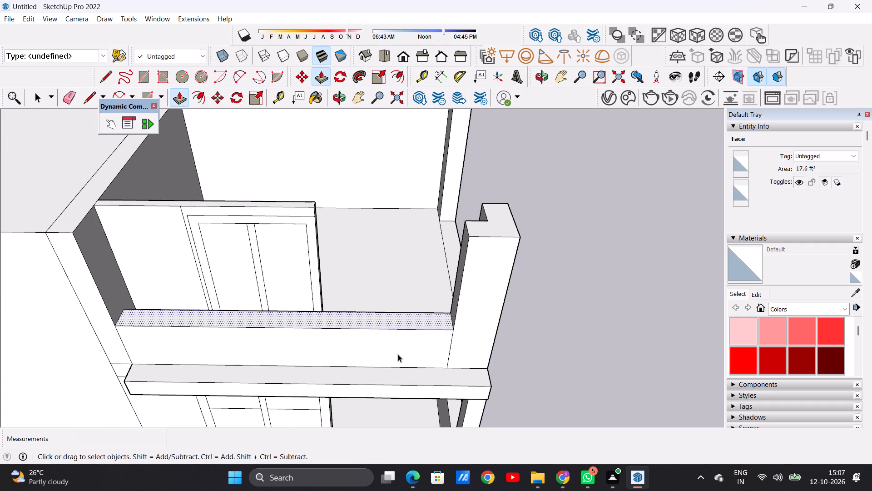
Push the inner face of the top-floor balcony parapet outward about 7 7/16" to make the parapet thinner.
middle_drag(395, 351, 410, 253)
scroll(401, 276, down, 7)
scroll(310, 286, down, 1)
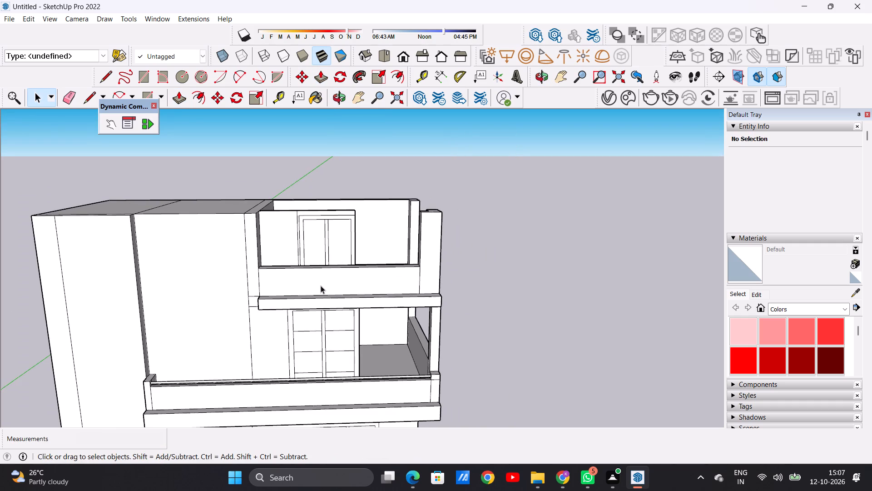
middle_drag(319, 291, 317, 265)
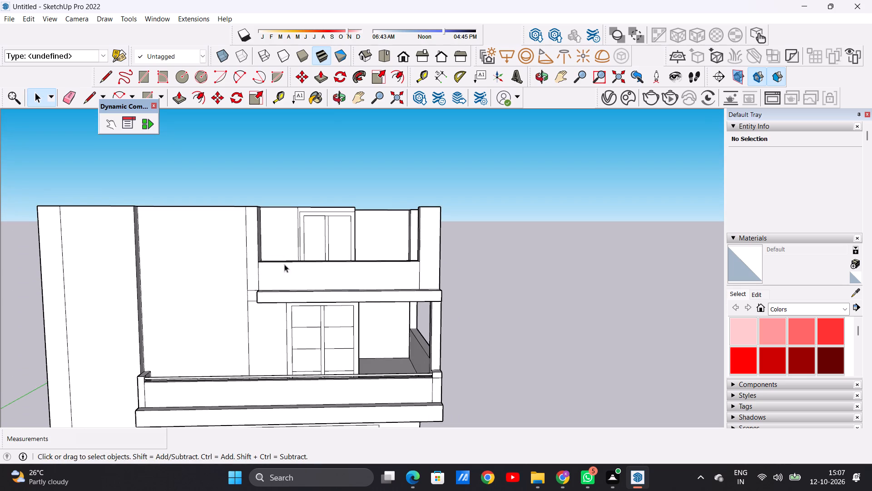
scroll(249, 236, up, 5)
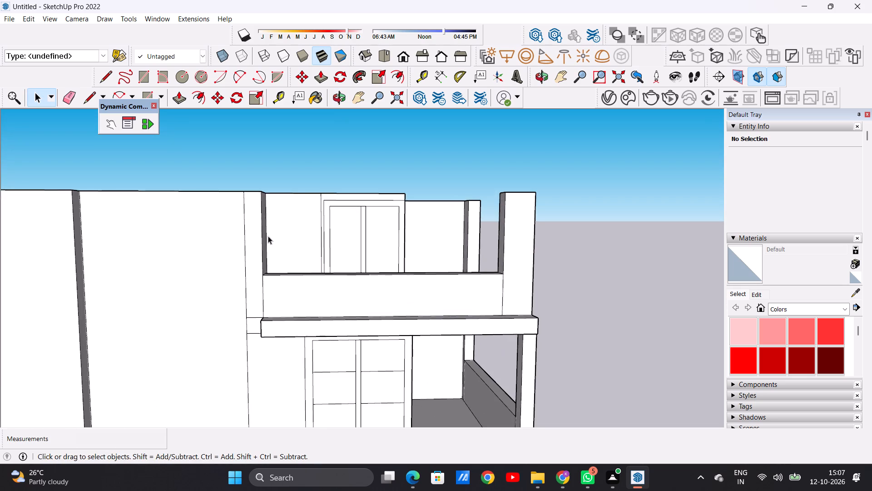
middle_drag(278, 236, 237, 326)
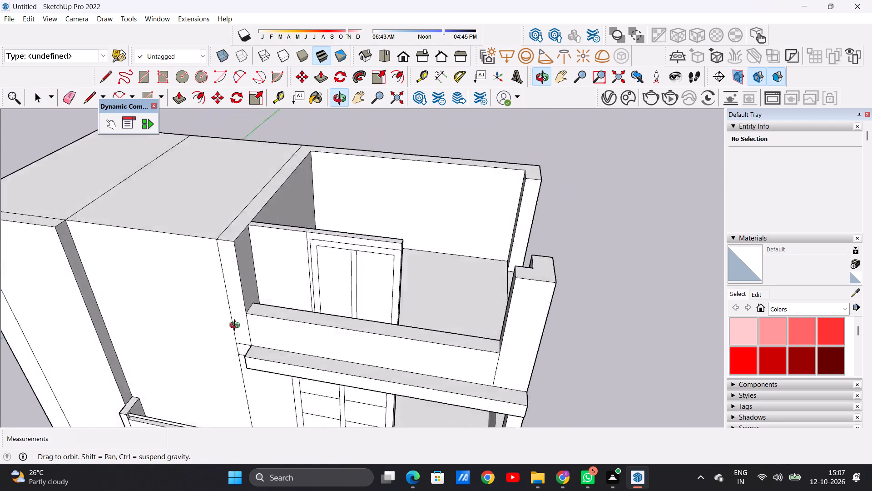
middle_drag(237, 326, 275, 222)
scroll(289, 294, down, 9)
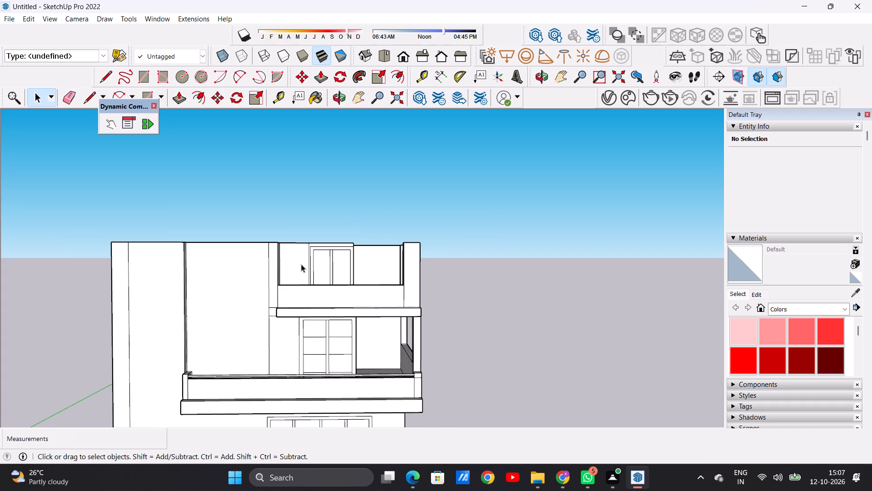
middle_drag(304, 262, 155, 347)
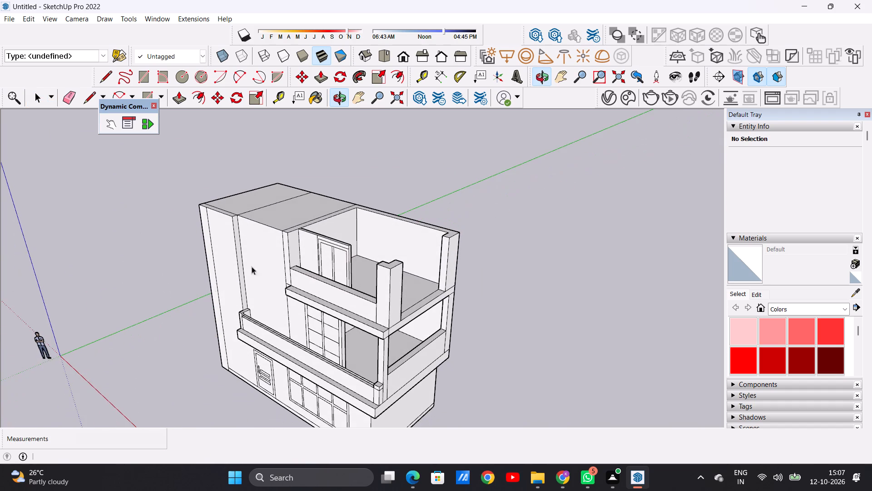
scroll(315, 255, up, 7)
middle_drag(304, 263, 79, 301)
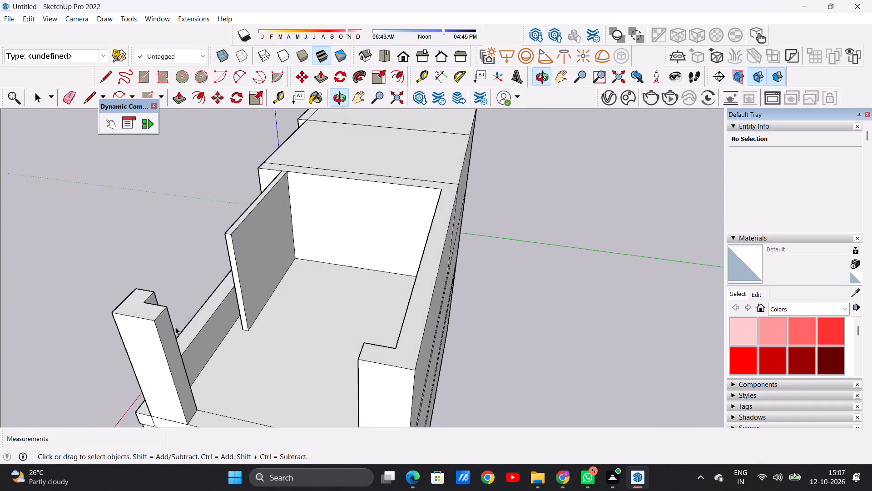
scroll(225, 346, up, 7)
key(p)
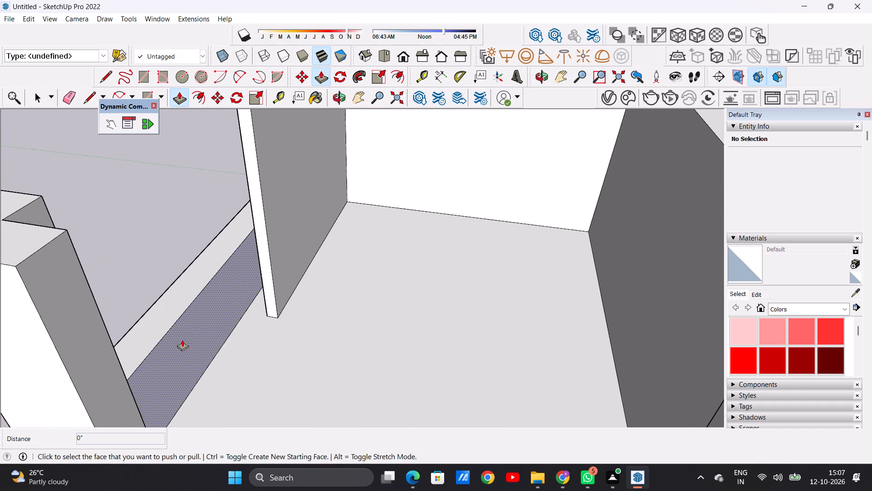
click(181, 342)
click(165, 328)
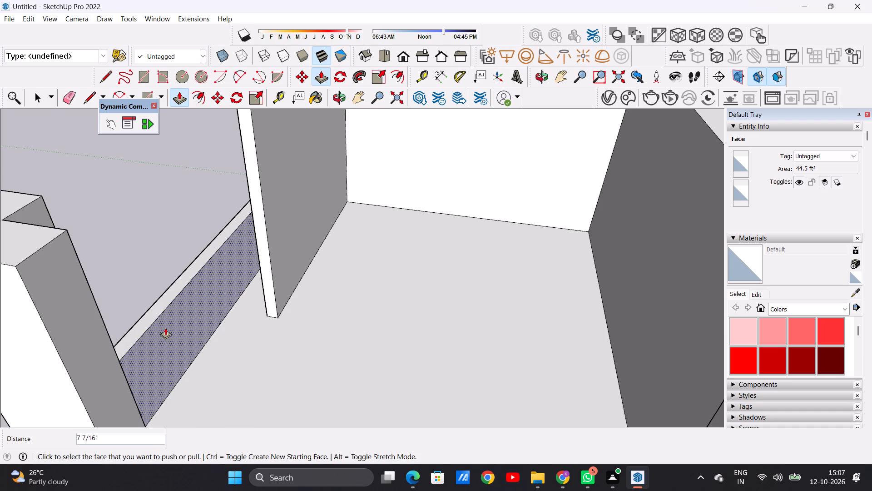
key(space)
Erase the vertical edge between the top-floor parapet's front face and the adjoining wall face.
scroll(213, 282, down, 6)
middle_drag(182, 274, 419, 270)
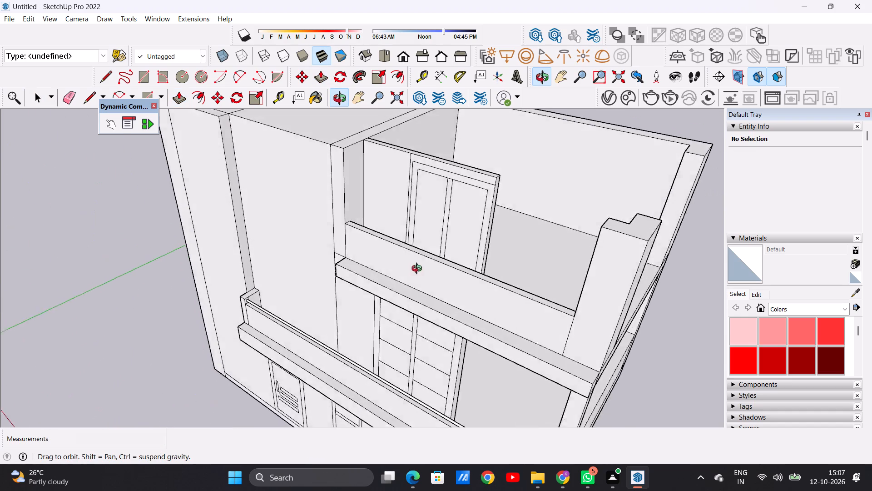
middle_drag(419, 270, 456, 260)
scroll(347, 248, down, 5)
middle_drag(387, 262, 462, 205)
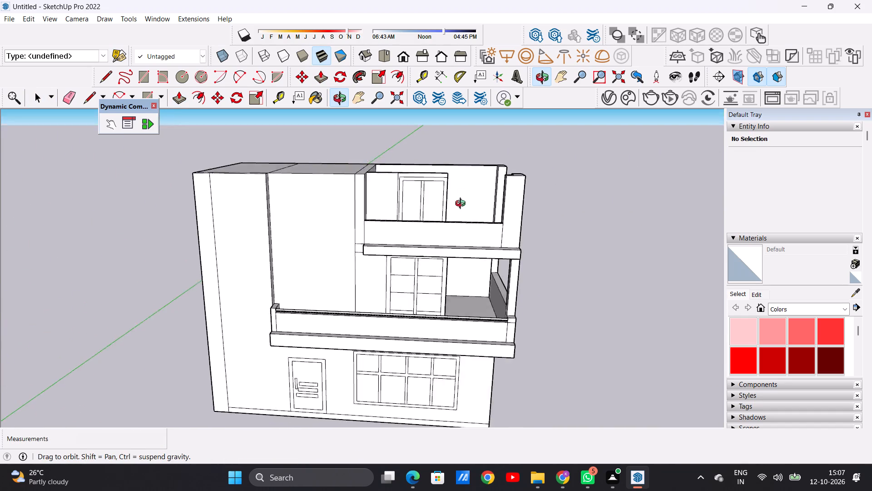
middle_drag(462, 205, 471, 163)
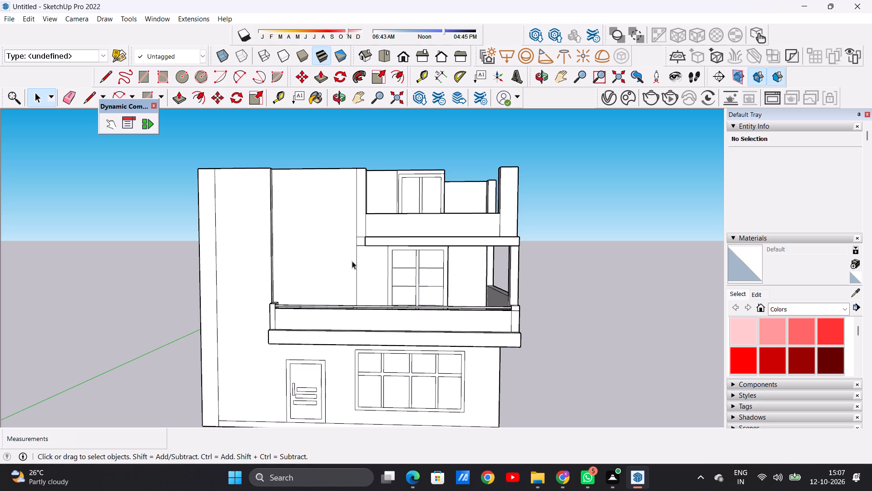
scroll(352, 261, down, 1)
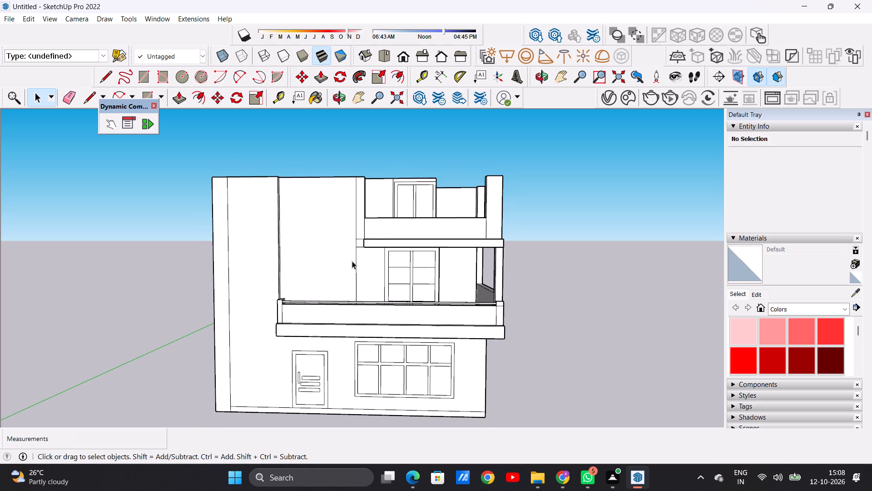
scroll(387, 230, up, 10)
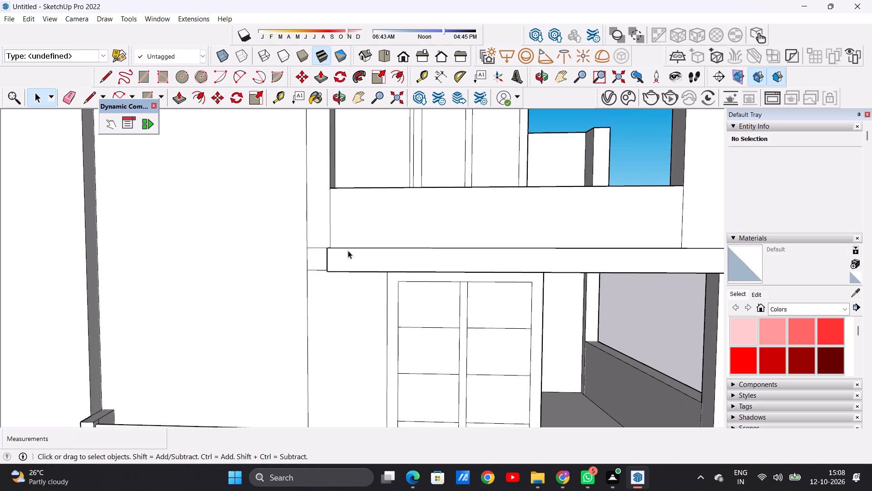
scroll(339, 256, down, 2)
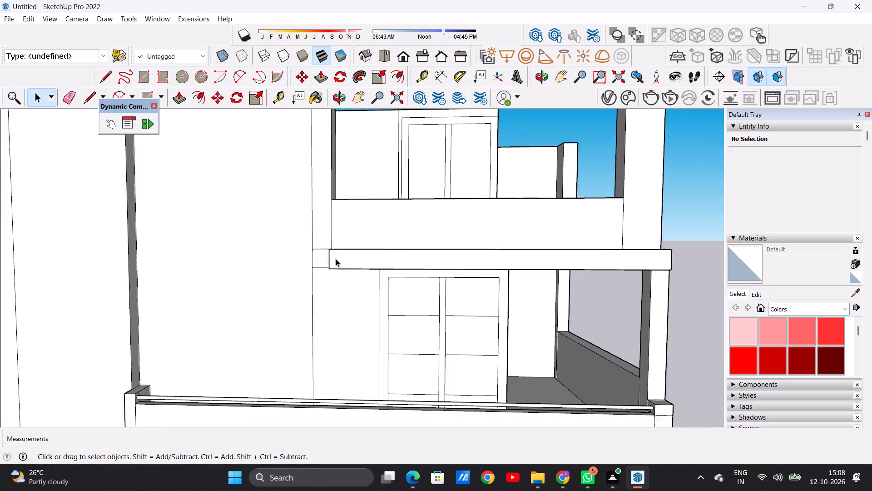
scroll(336, 259, down, 1)
scroll(332, 225, up, 4)
key(e)
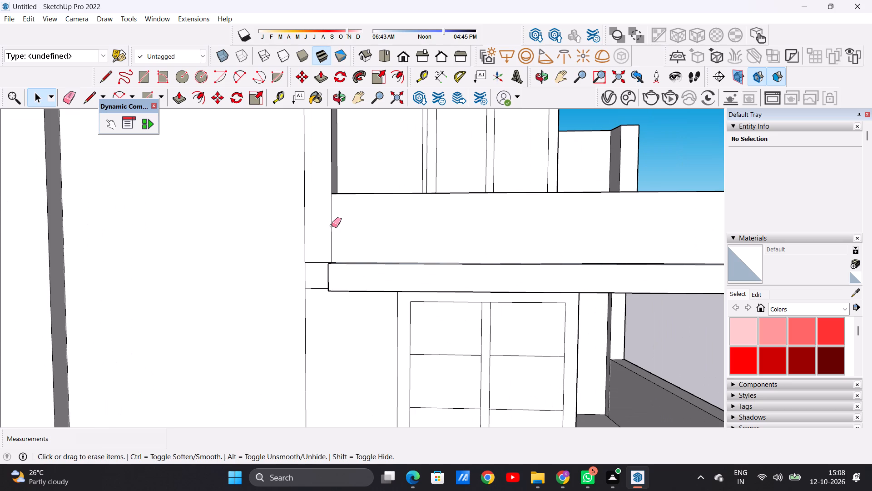
drag(330, 229, 342, 230)
key(space)
Examine the whole house from above and from the front to review the top-floor parapet and window within the elevation.
scroll(322, 256, down, 9)
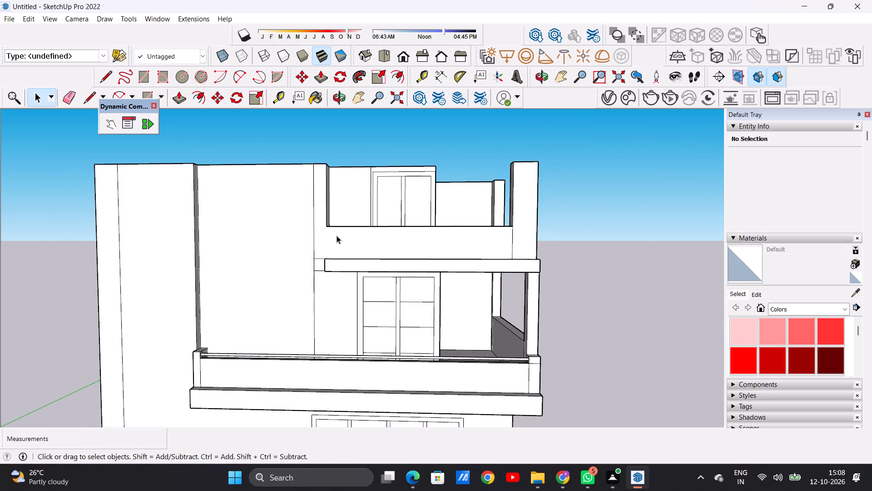
middle_drag(358, 225, 300, 331)
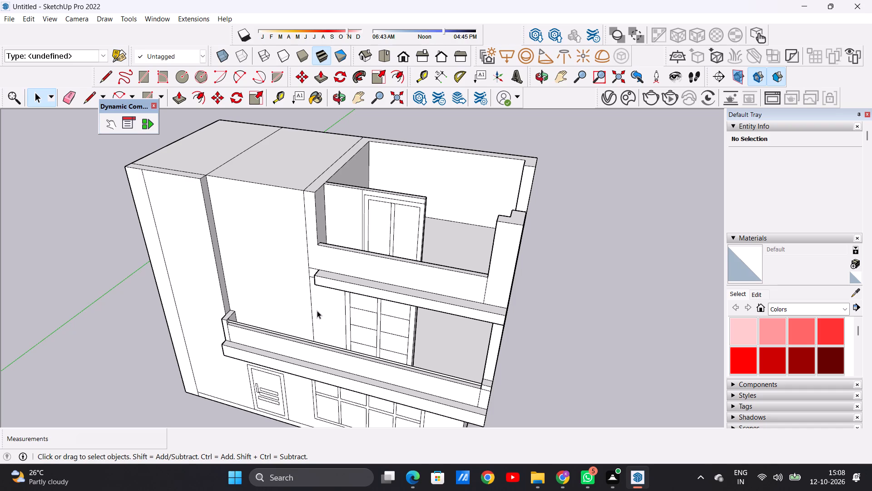
scroll(323, 222, down, 4)
middle_drag(328, 220, 205, 244)
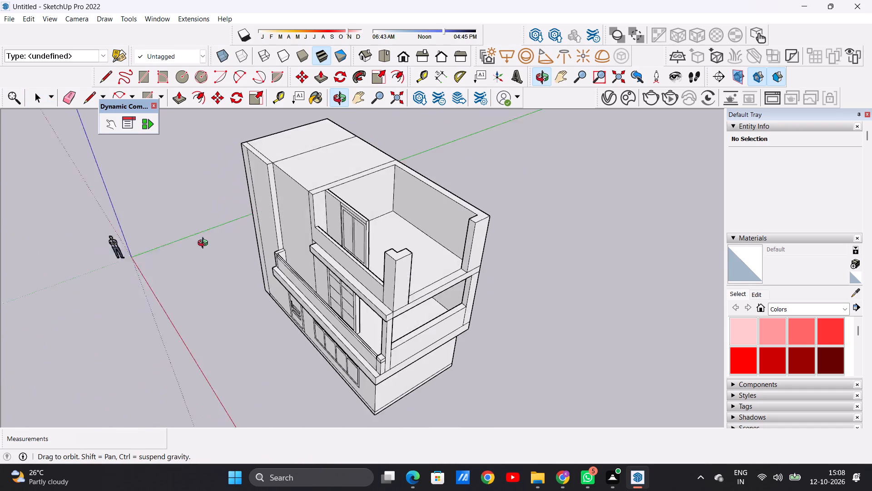
middle_drag(205, 244, 399, 160)
scroll(348, 254, down, 3)
middle_drag(324, 265, 324, 236)
scroll(324, 244, up, 2)
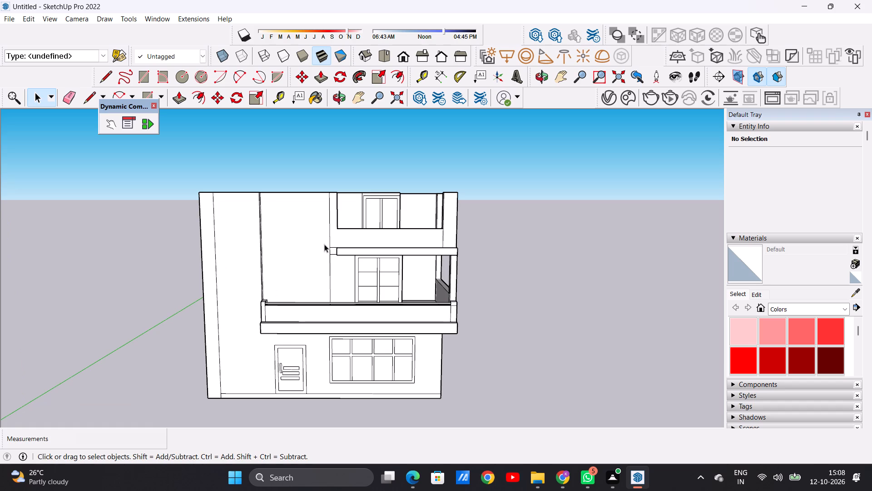
scroll(263, 262, down, 4)
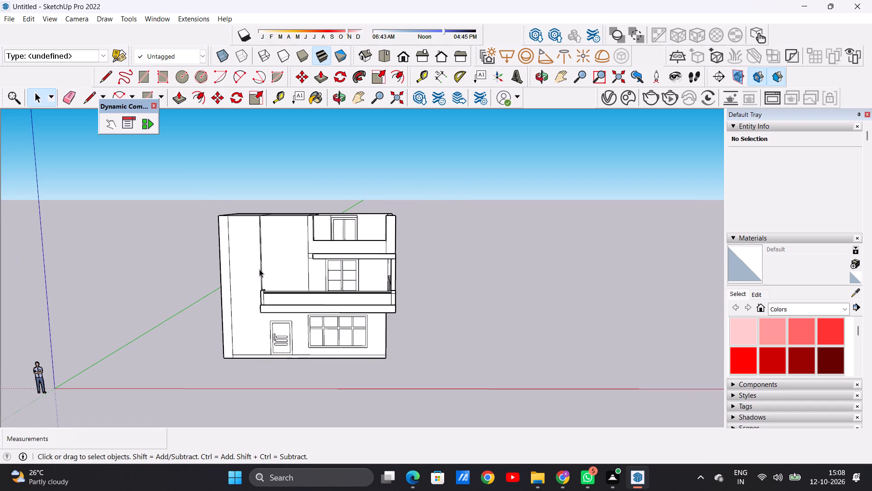
scroll(268, 264, down, 2)
middle_drag(287, 247, 293, 231)
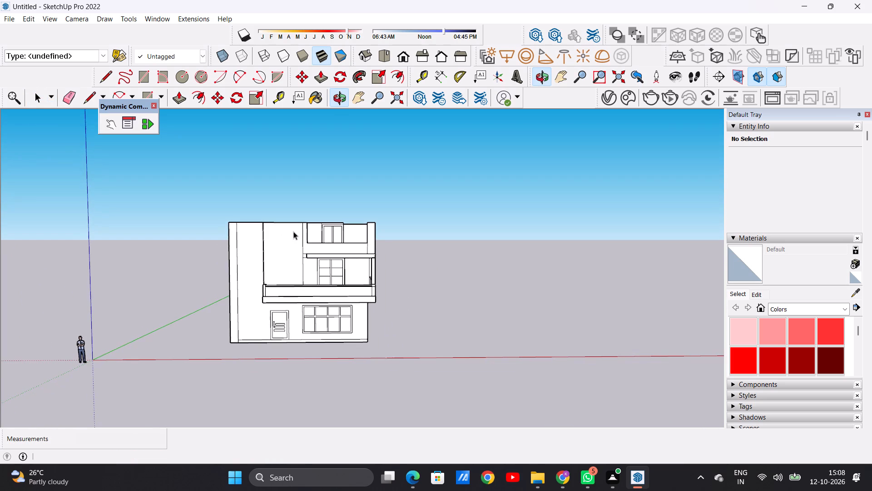
Offset the outline of the tall upper wall face beside the balcony windows inward by about 7 15/16" to form a border.
scroll(308, 256, up, 3)
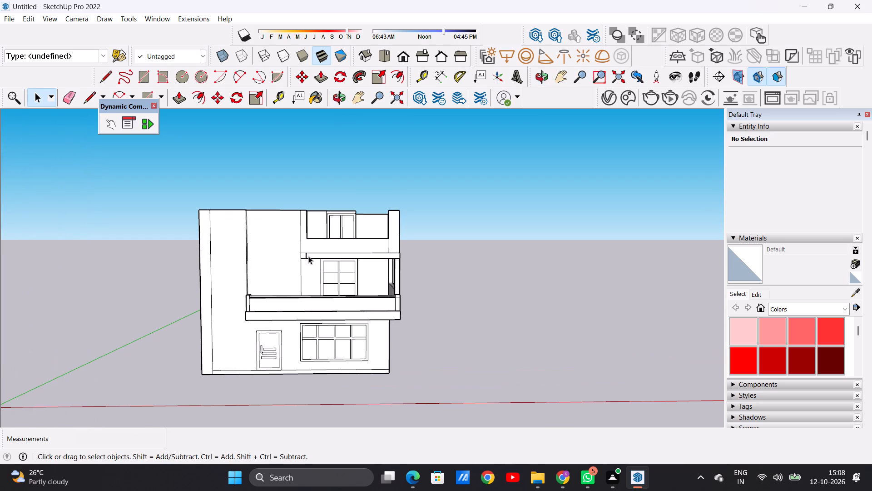
scroll(300, 256, up, 4)
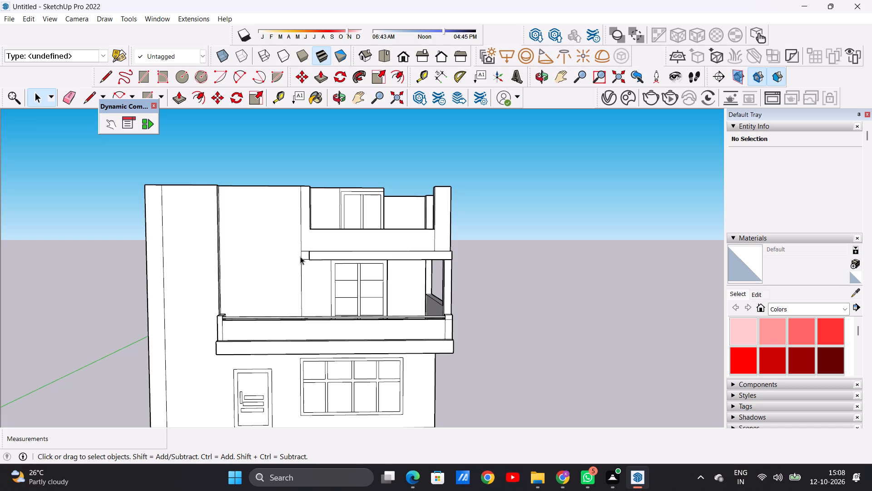
scroll(266, 265, down, 1)
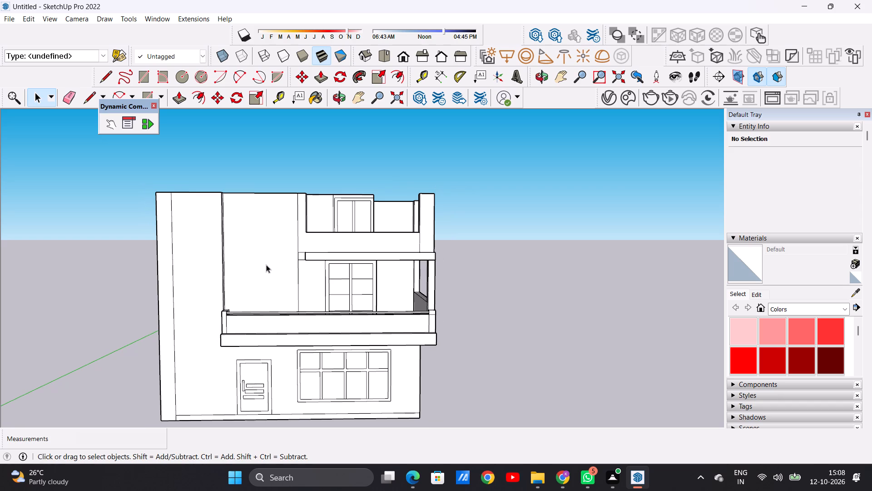
scroll(266, 265, up, 1)
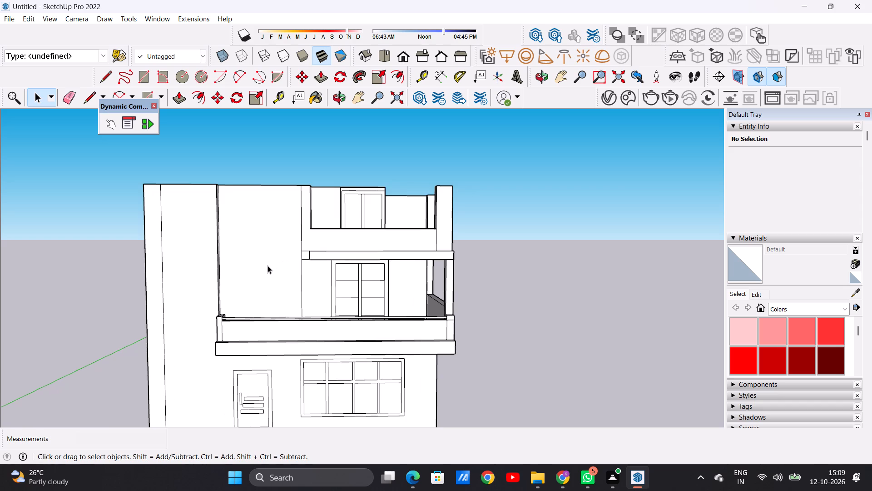
key(o)
key(f)
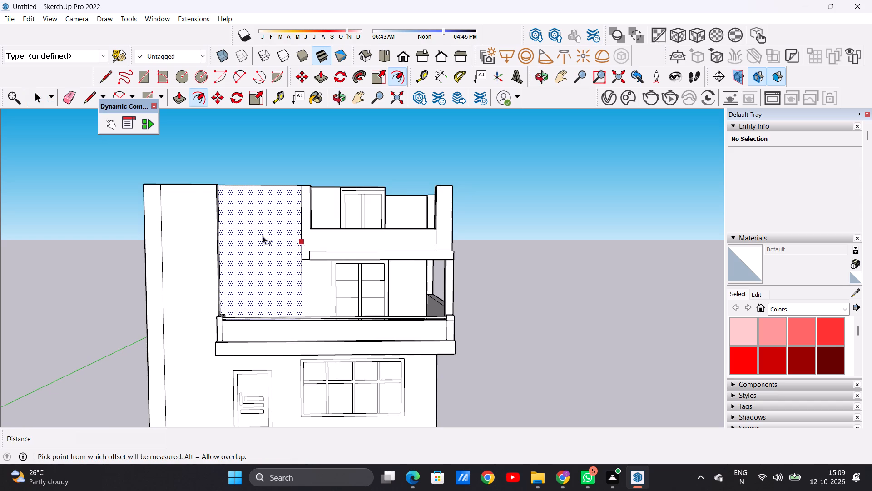
click(245, 188)
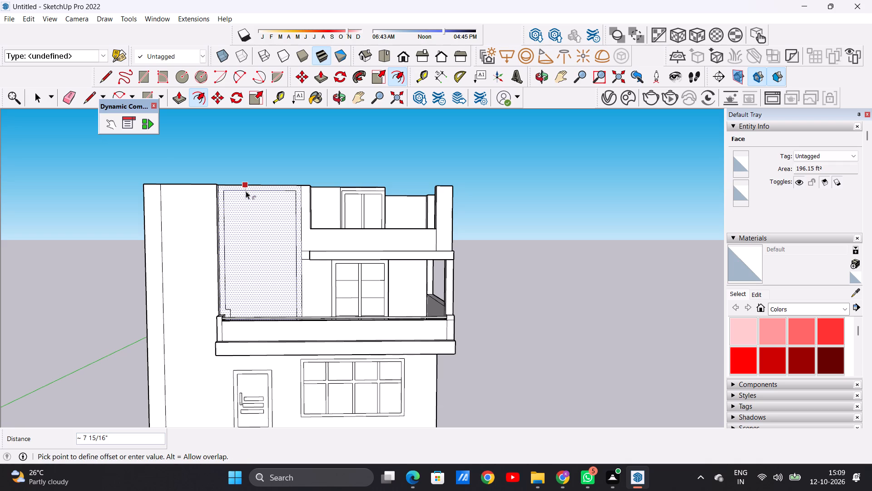
click(246, 191)
key(space)
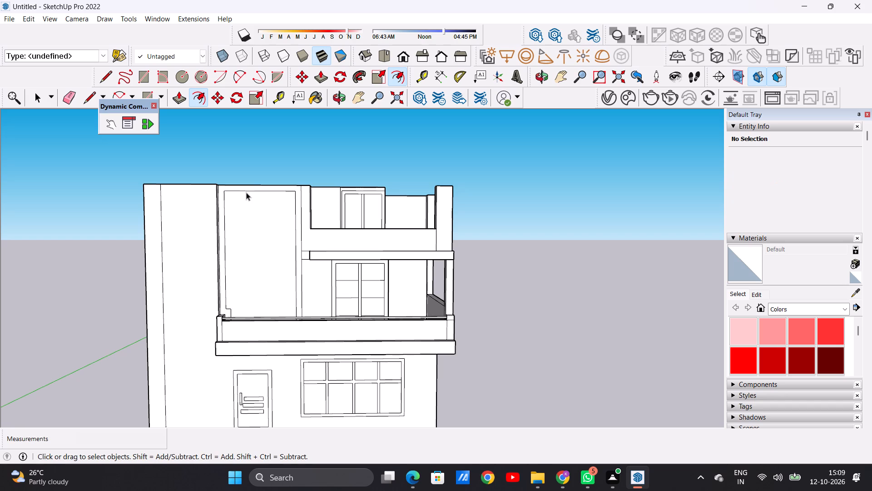
Draw a vertical line from the inset outline's top edge to its bottom edge, dividing off a narrow strip nearest the windows.
key(l)
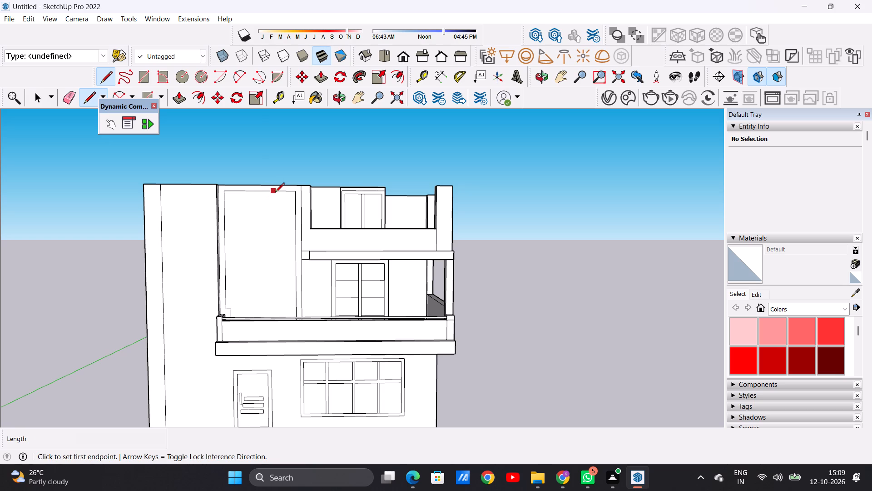
click(275, 193)
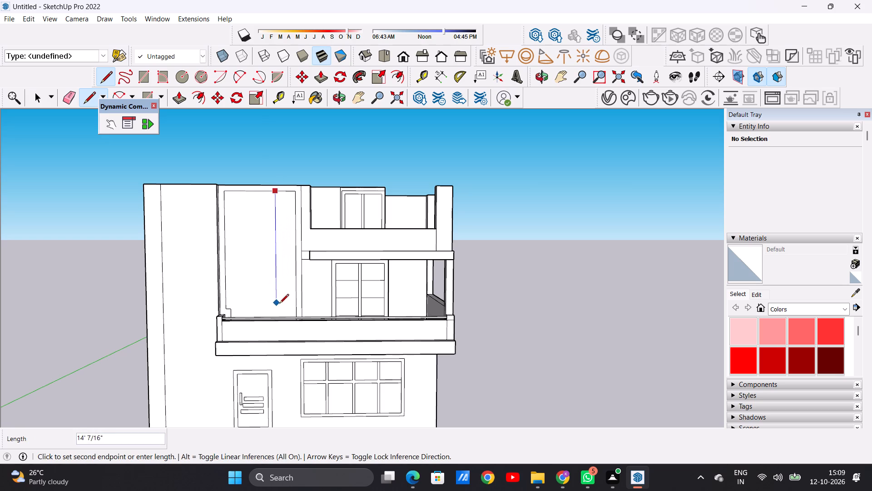
middle_drag(292, 277, 268, 308)
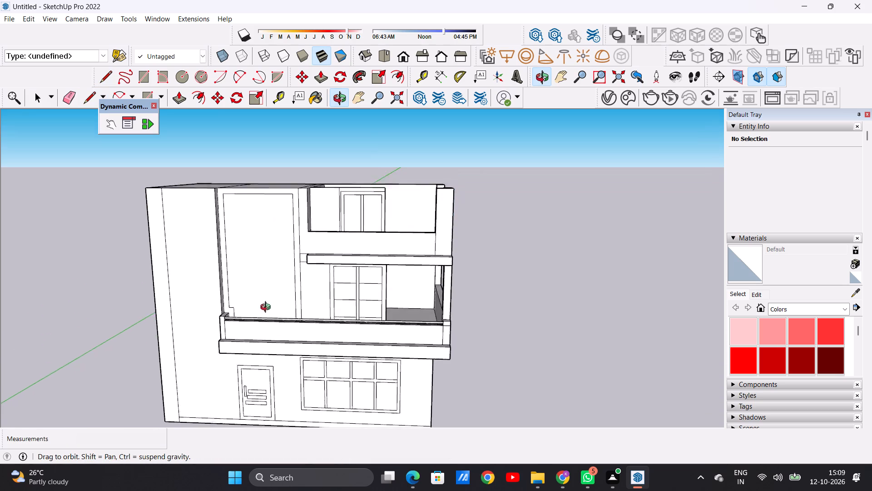
middle_drag(268, 308, 119, 340)
scroll(334, 293, up, 12)
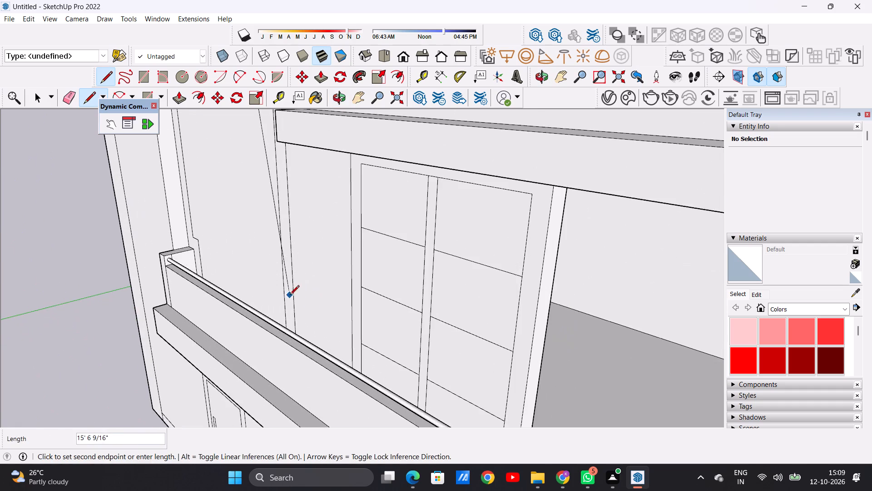
middle_drag(284, 295, 247, 342)
scroll(254, 327, up, 3)
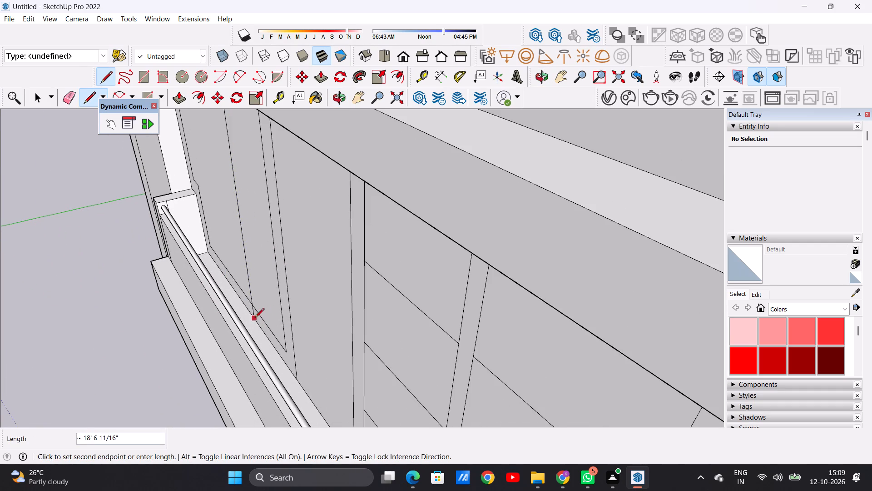
click(257, 313)
key(space)
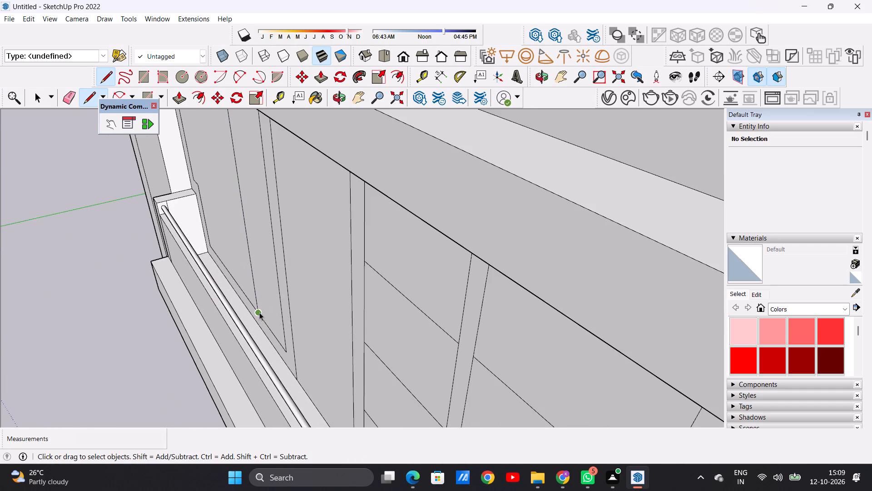
Draw a horizontal line across the narrow strip, about a third of the way down from its top.
scroll(260, 311, down, 5)
middle_drag(255, 303, 387, 266)
scroll(308, 278, down, 3)
scroll(308, 278, up, 1)
scroll(308, 278, down, 7)
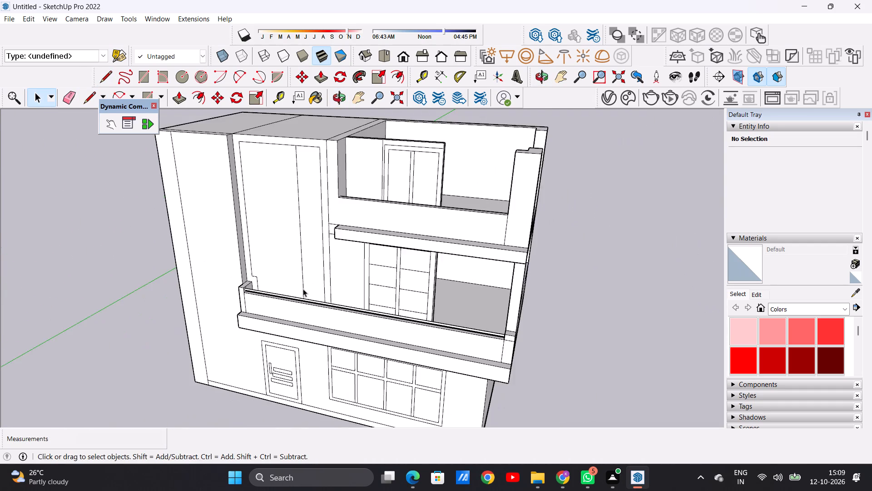
middle_drag(292, 276, 362, 188)
scroll(314, 207, up, 14)
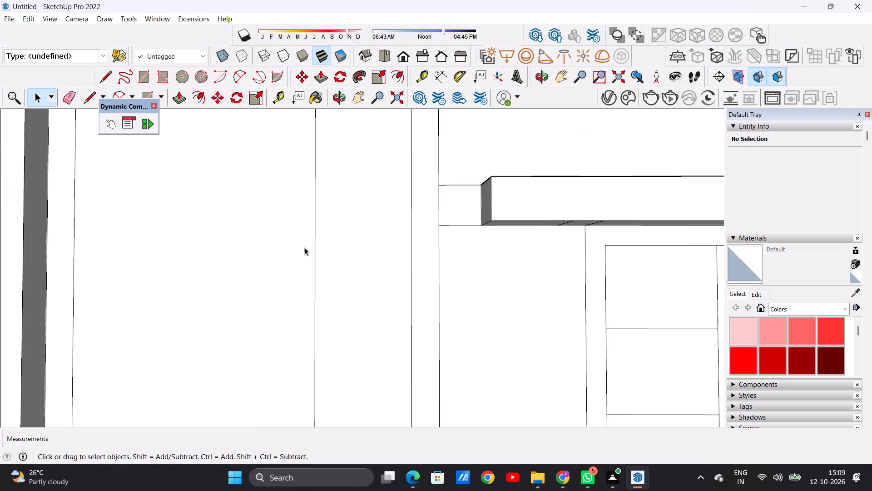
scroll(282, 267, down, 18)
key(l)
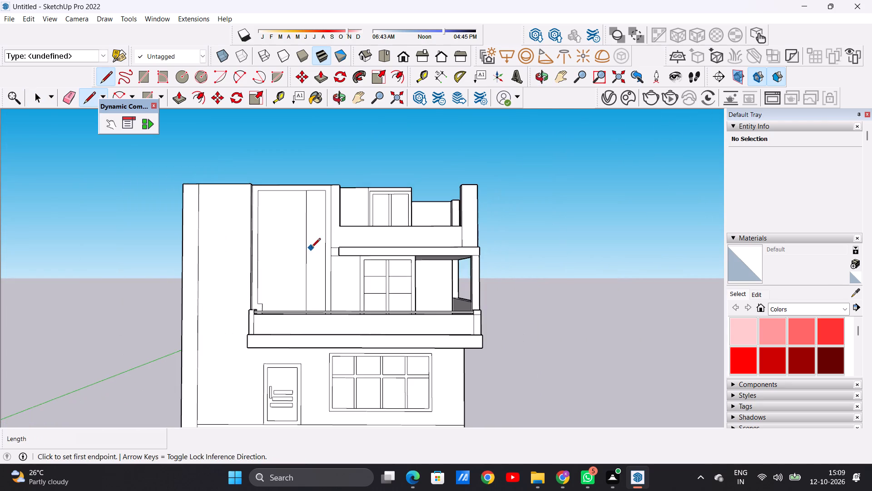
scroll(311, 248, down, 6)
scroll(317, 233, up, 2)
scroll(317, 233, down, 1)
scroll(317, 233, up, 4)
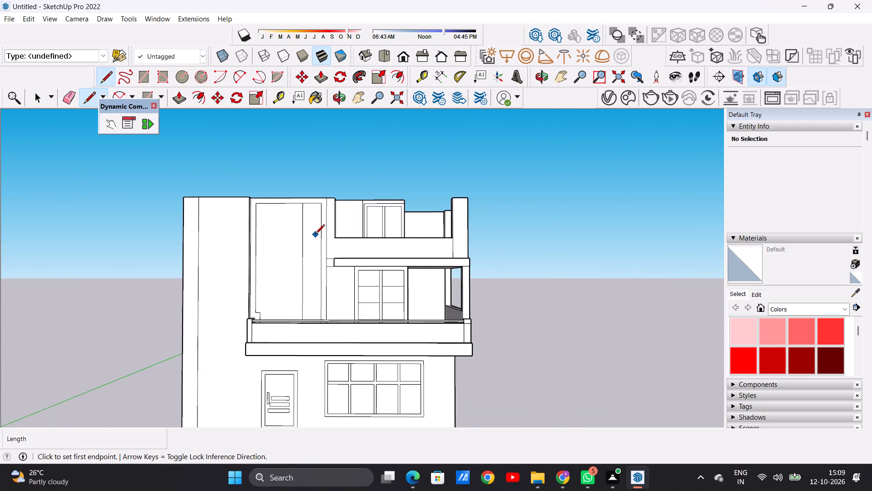
scroll(315, 235, up, 1)
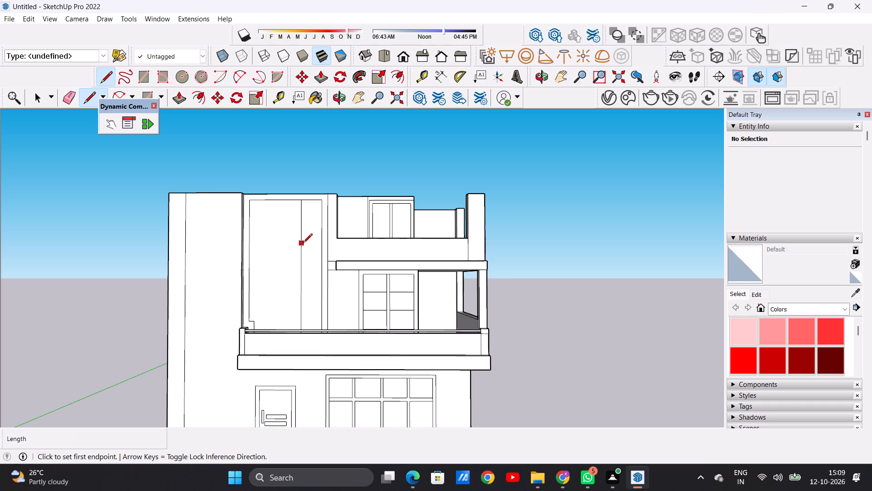
click(304, 249)
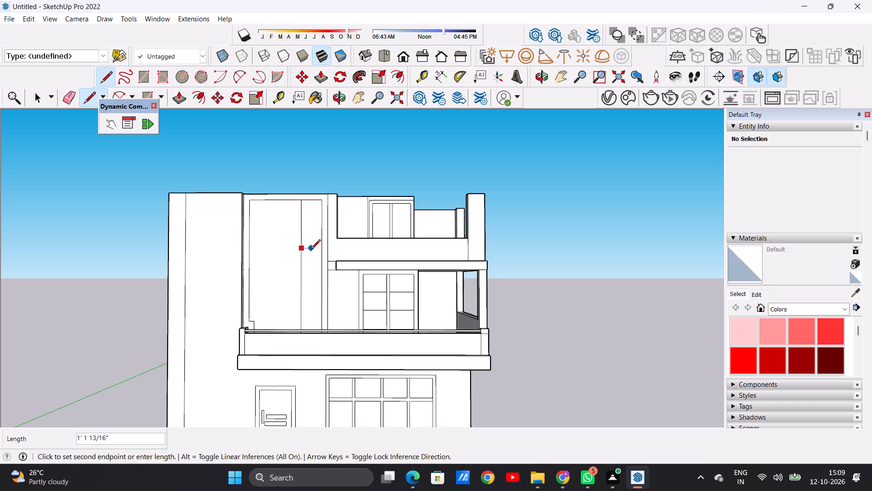
click(322, 251)
Draw a second horizontal line, about 2' 6" long, across the lower part of the narrow strip.
scroll(275, 239, down, 6)
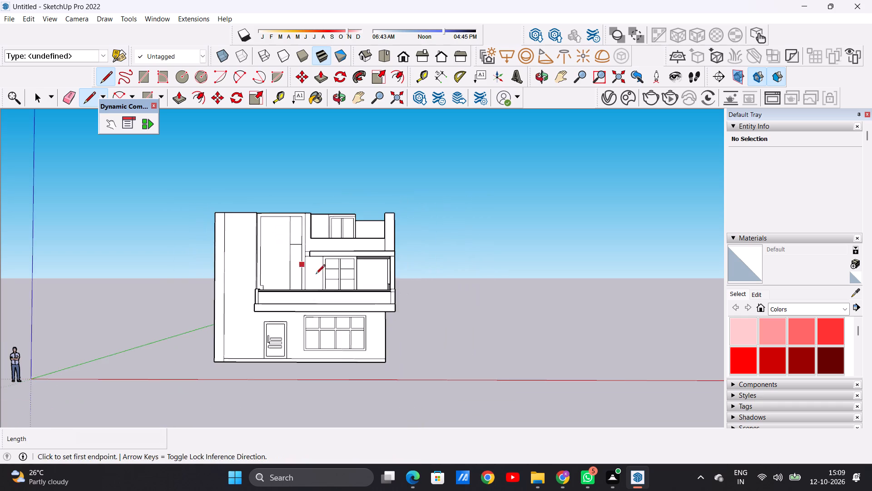
middle_drag(314, 282, 226, 327)
middle_drag(318, 276, 289, 327)
scroll(317, 278, up, 3)
scroll(314, 278, down, 1)
scroll(314, 278, up, 8)
middle_drag(297, 280, 297, 359)
scroll(297, 289, up, 6)
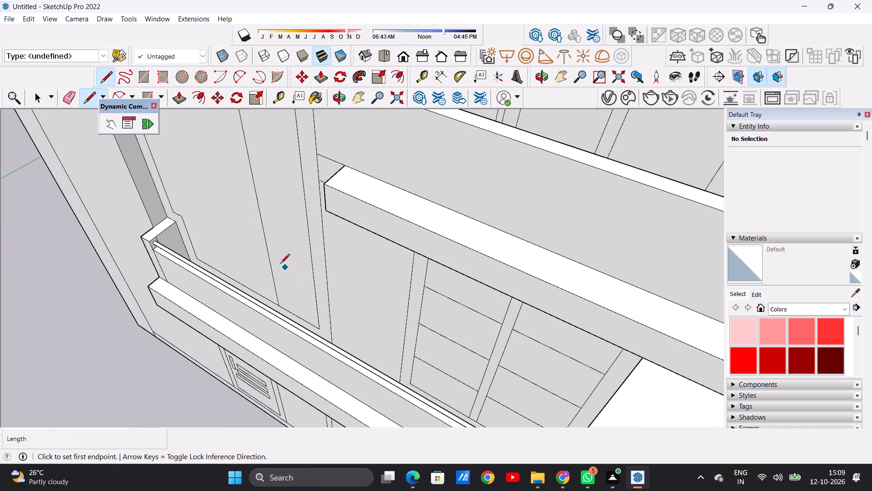
click(265, 231)
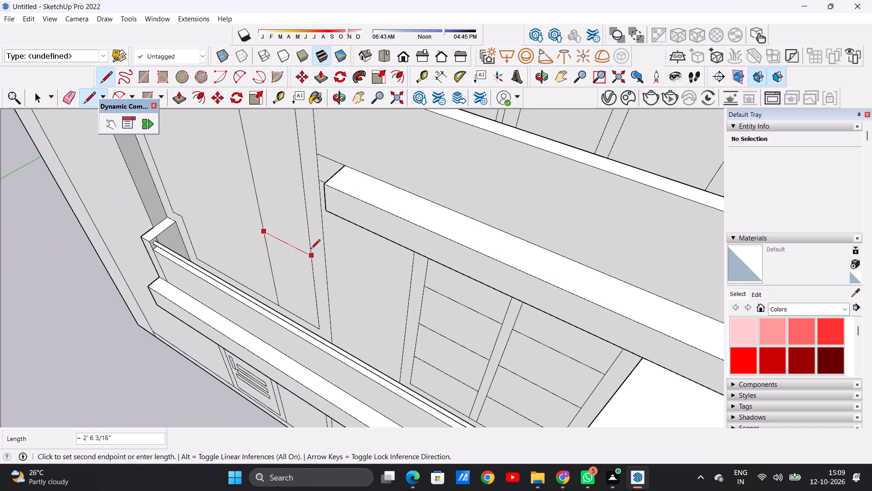
click(312, 253)
key(space)
scroll(293, 281, down, 9)
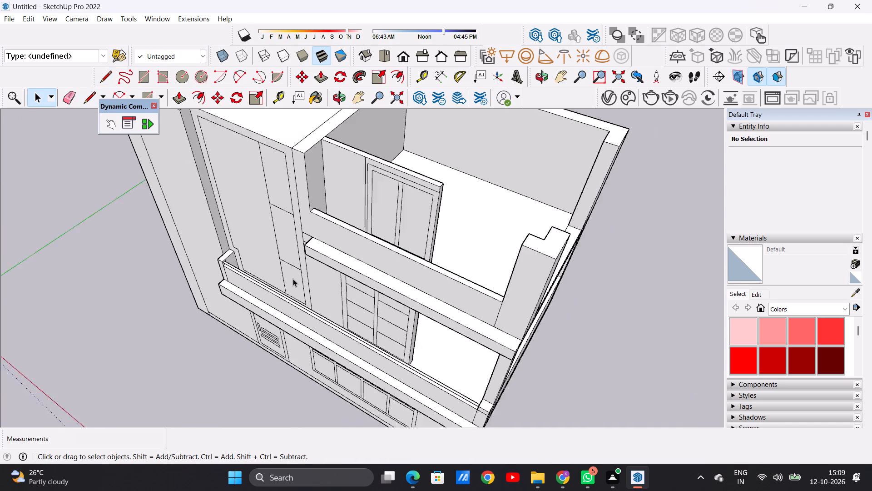
scroll(293, 279, down, 5)
middle_drag(295, 274, 444, 172)
scroll(312, 269, down, 4)
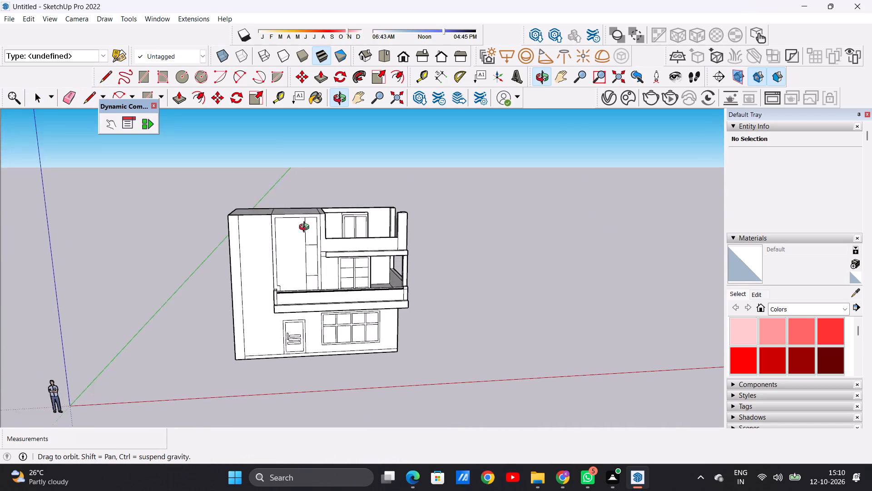
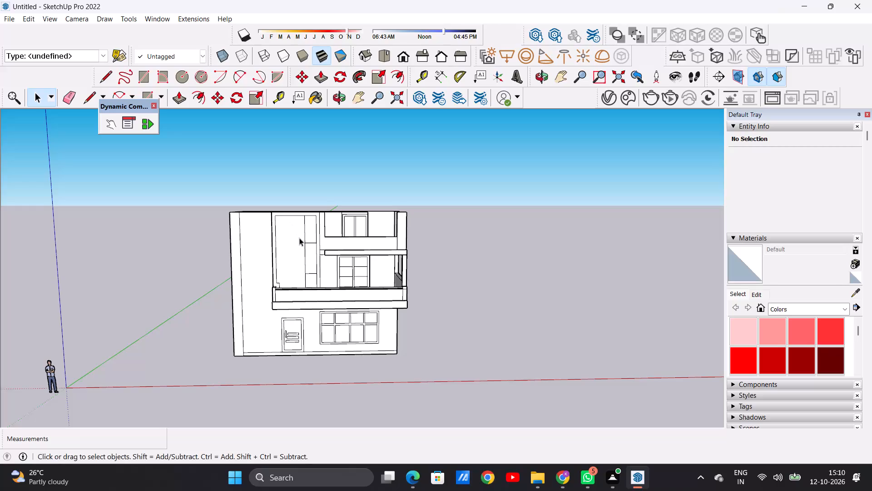
Draw a vertical line from the inset panel outline's stepped corner down to the balcony end post's top, and close it across to the post.
scroll(289, 285, up, 6)
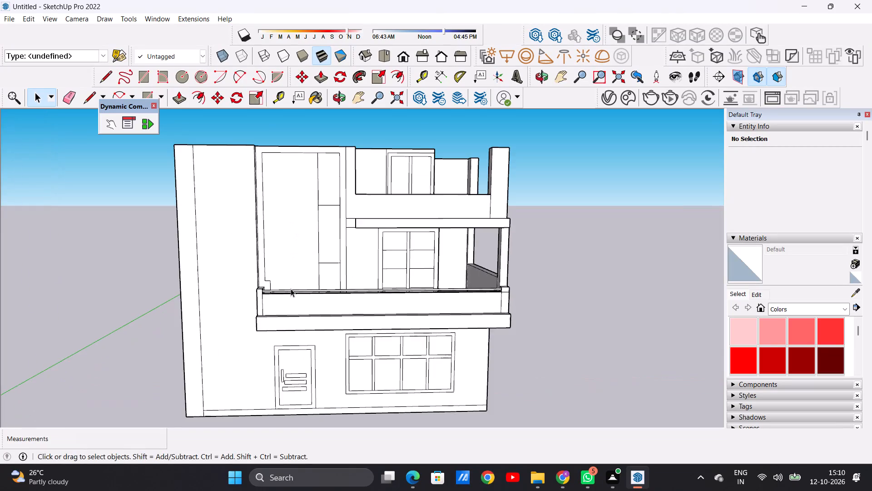
middle_drag(287, 286, 174, 343)
scroll(264, 262, up, 16)
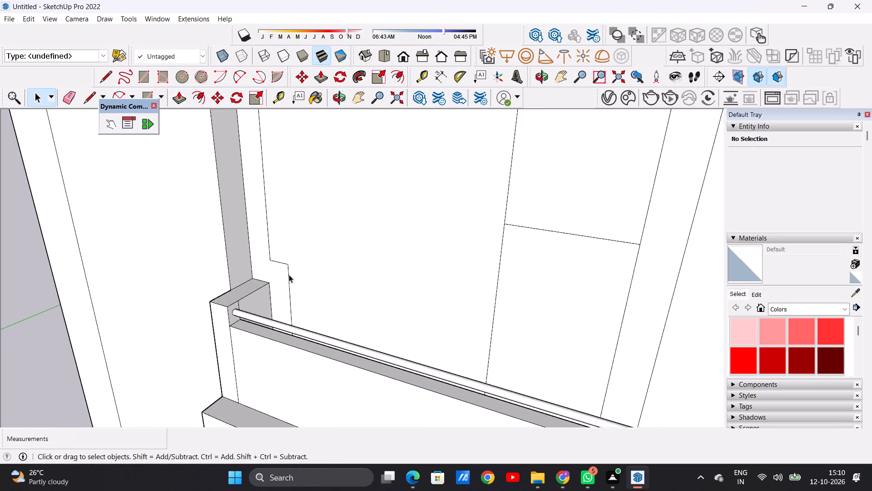
scroll(284, 282, up, 2)
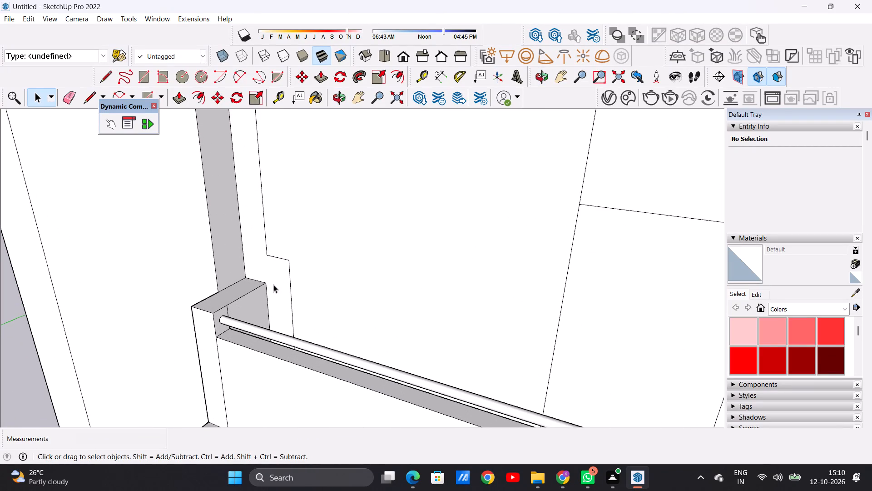
key(l)
scroll(276, 297, up, 5)
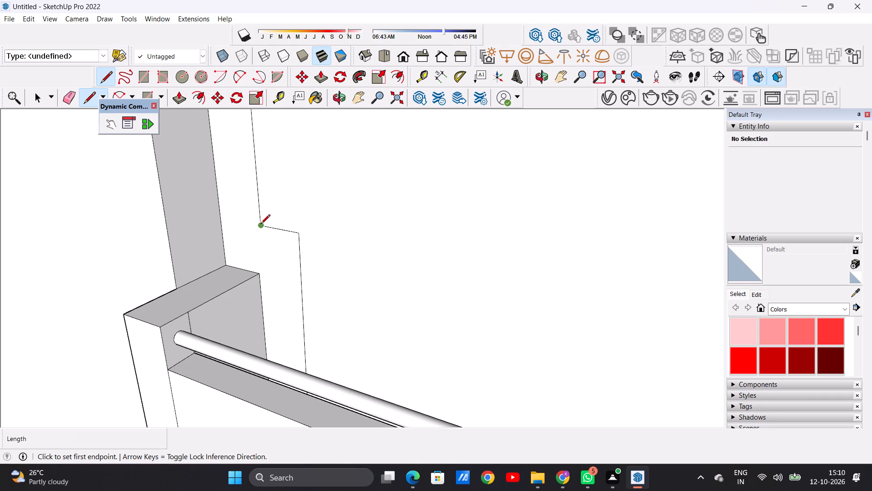
click(261, 225)
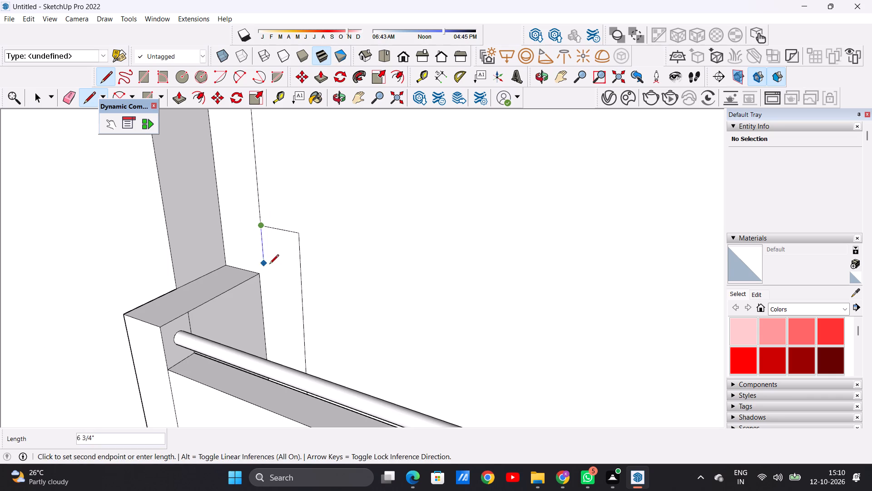
click(268, 275)
click(257, 276)
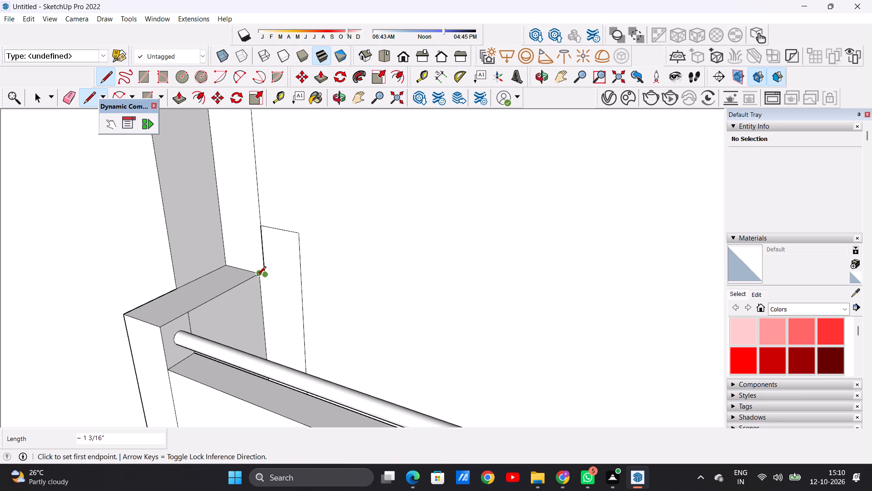
Erase the leftover horizontal and vertical edges of the small step at the inset panel outline's lower corner.
key(space)
text(E)
drag(278, 221, 278, 223)
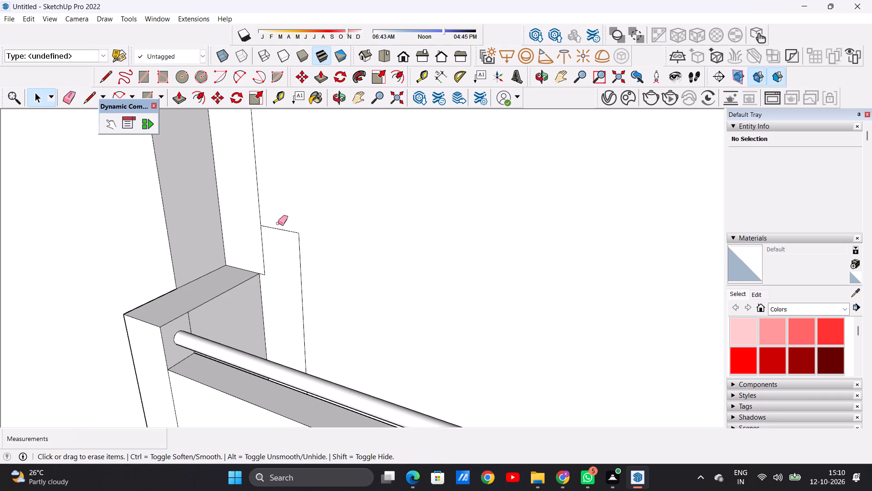
drag(278, 223, 279, 242)
drag(301, 274, 288, 283)
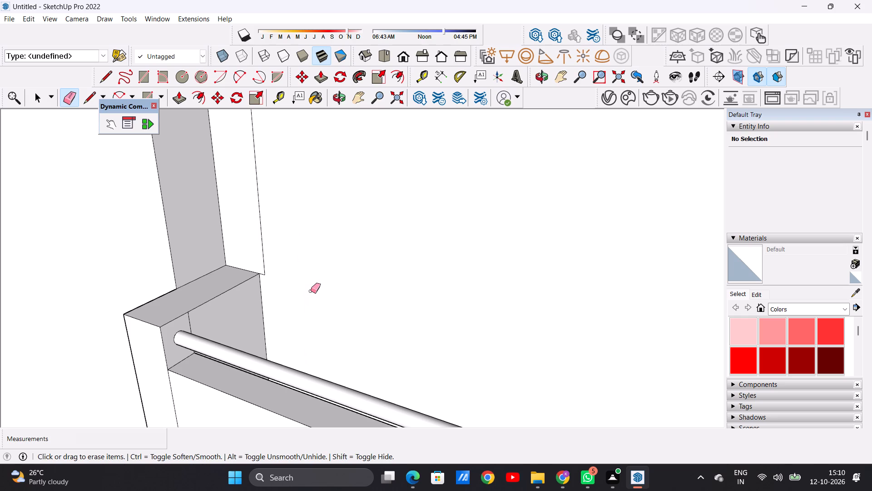
key(space)
Examine the whole house from the front, from the side and from above.
scroll(311, 291, down, 20)
scroll(311, 291, down, 4)
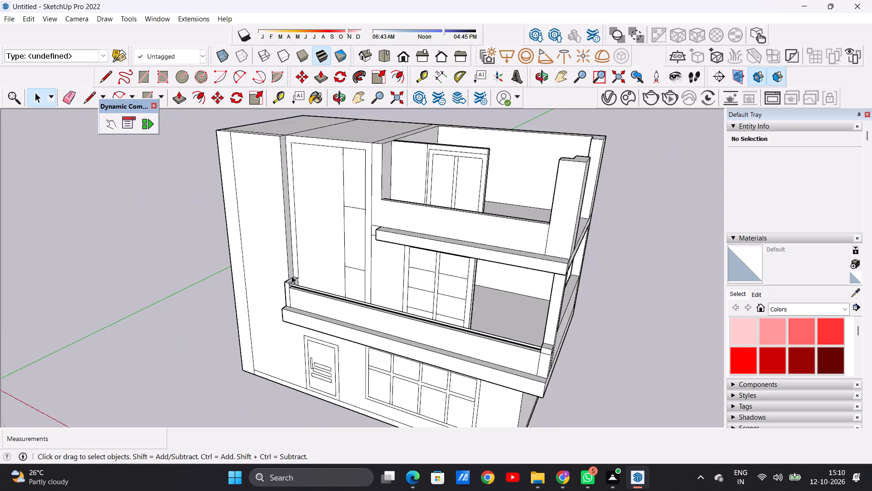
scroll(292, 276, down, 10)
middle_drag(322, 266, 420, 201)
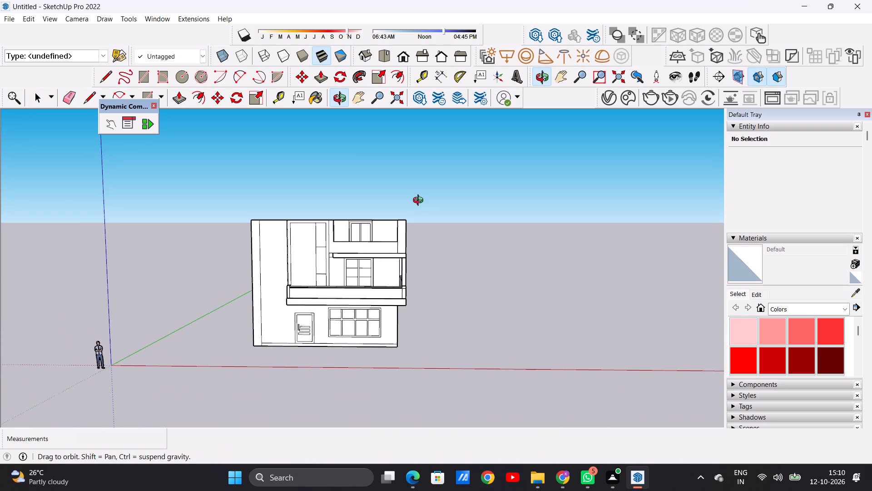
middle_drag(420, 201, 442, 200)
scroll(322, 272, up, 1)
scroll(322, 272, down, 1)
scroll(322, 272, up, 1)
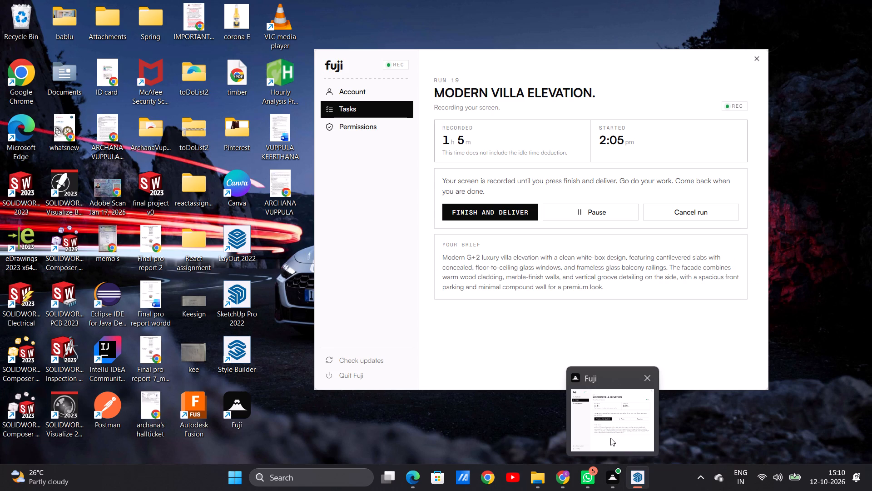
click(616, 416)
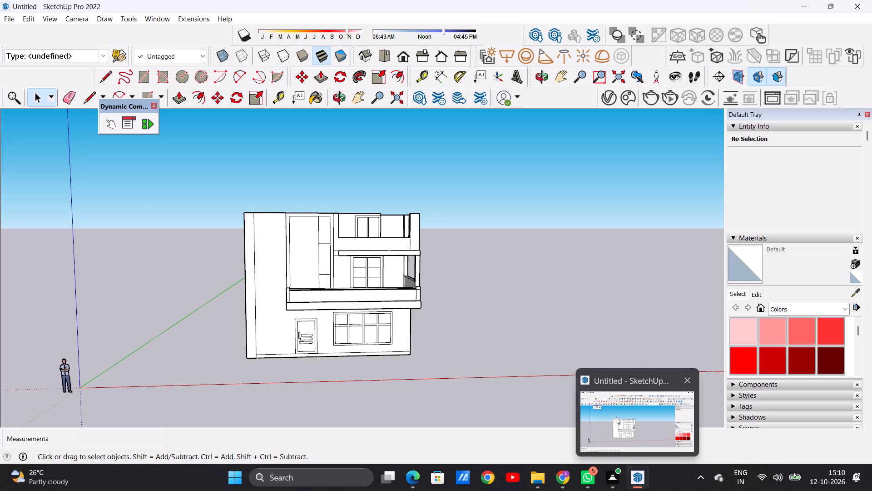
scroll(448, 336, down, 4)
middle_drag(491, 295, 215, 273)
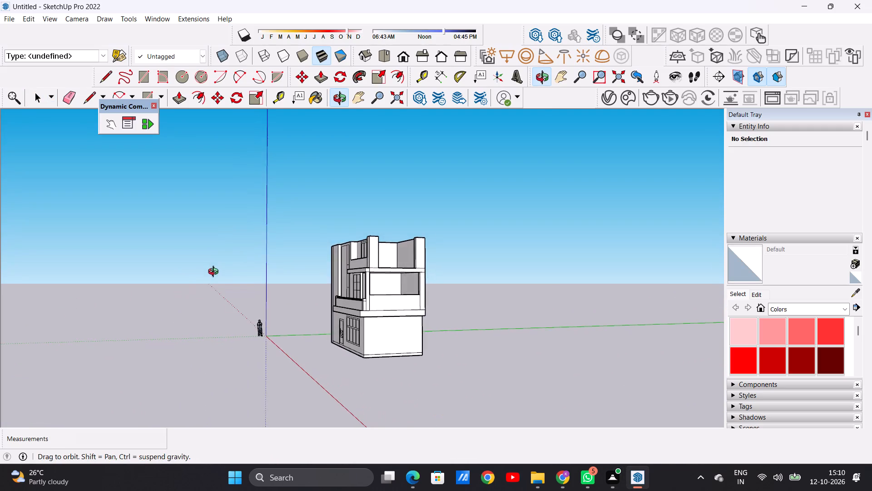
middle_drag(215, 273, 216, 274)
middle_drag(436, 356, 602, 415)
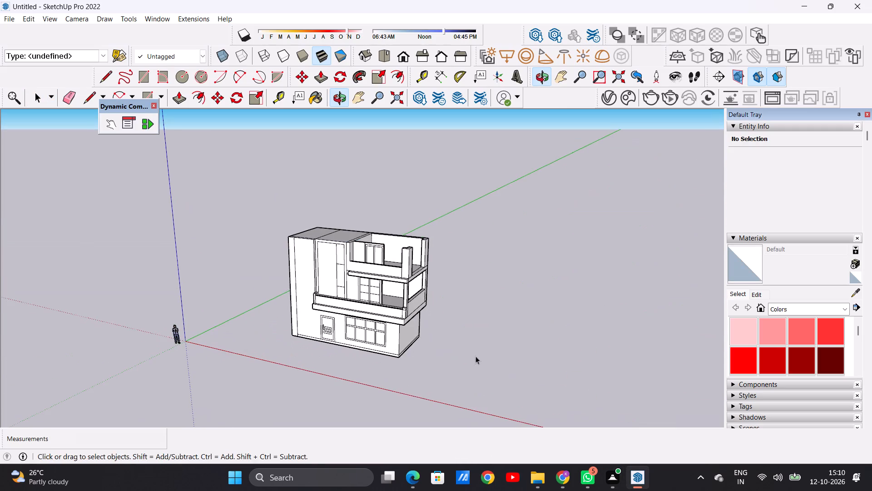
middle_drag(393, 341, 494, 375)
scroll(402, 322, up, 5)
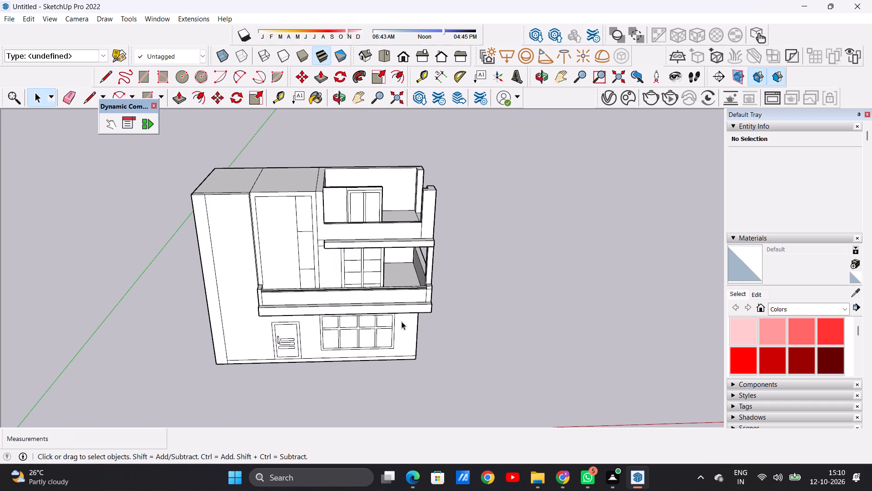
scroll(386, 311, down, 6)
middle_drag(462, 304, 372, 184)
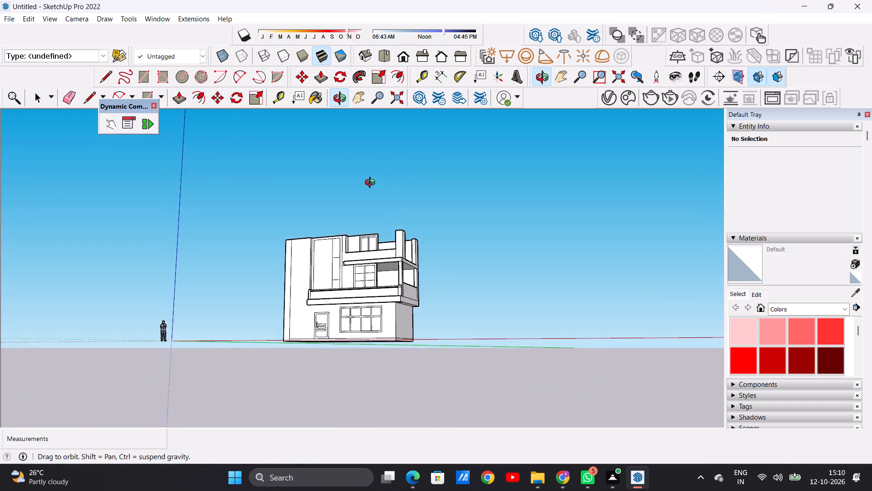
middle_drag(372, 184, 304, 235)
Push/Pull the end face of the first-floor balcony slab outward by about 1' 4 5/8" on the open side.
scroll(398, 302, up, 12)
middle_drag(370, 319, 412, 290)
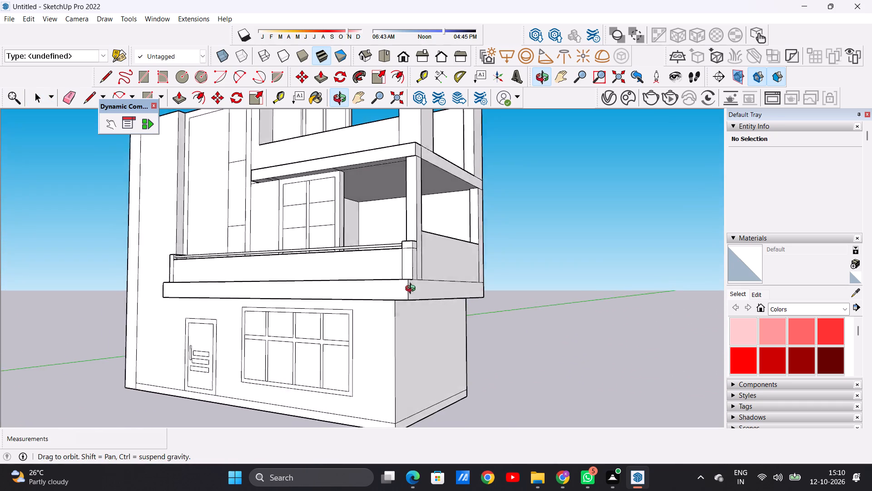
middle_drag(412, 290, 419, 303)
scroll(421, 303, up, 3)
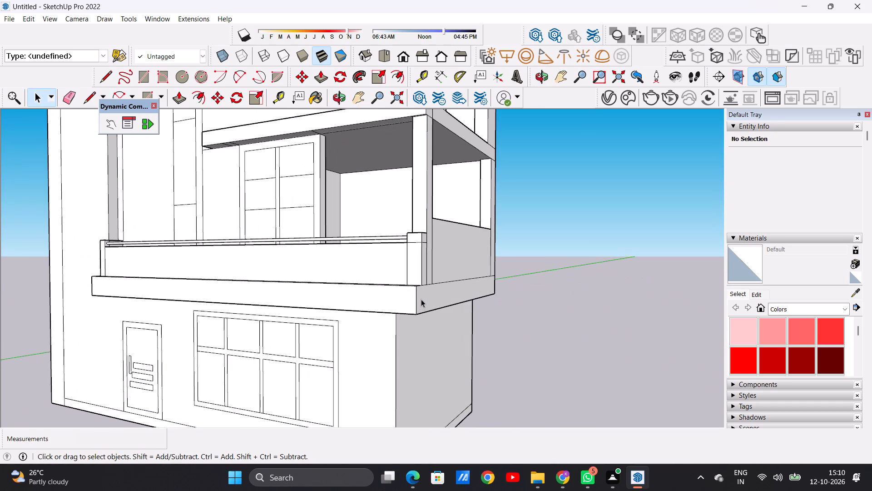
key(p)
click(426, 289)
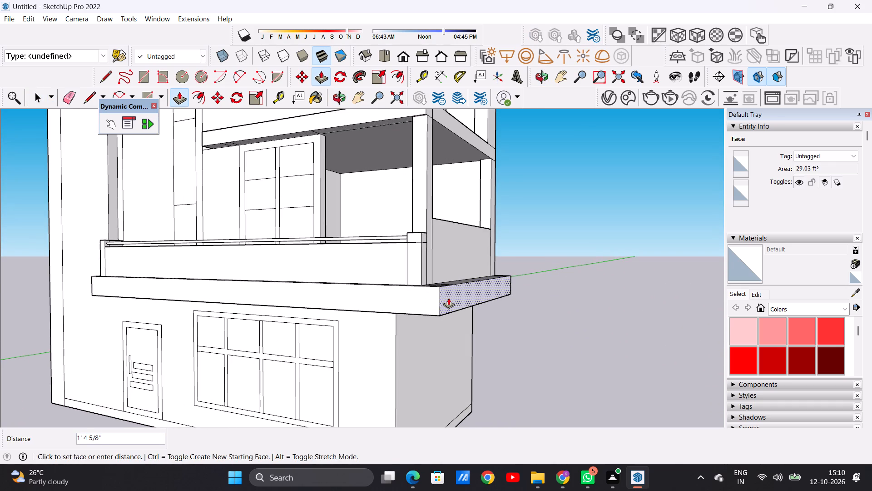
click(448, 298)
key(space)
Erase the leftover seam lines on top of the extended balcony slab, at the front corner and along the side.
middle_drag(451, 261, 449, 352)
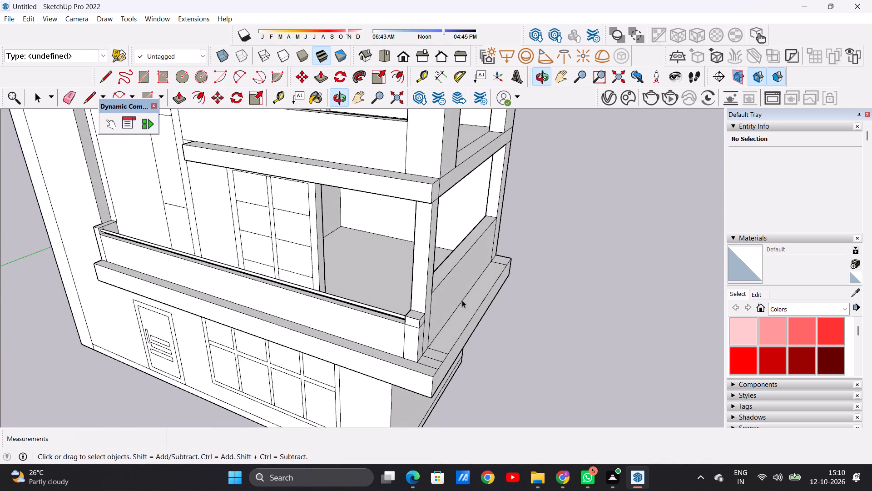
scroll(462, 300, down, 3)
scroll(418, 370, up, 7)
scroll(463, 328, up, 3)
key(e)
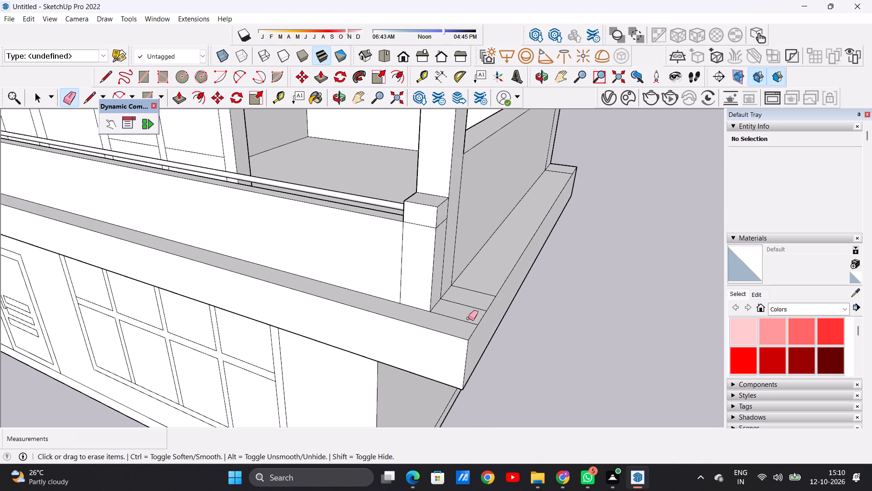
drag(477, 286, 455, 322)
scroll(451, 326, down, 5)
scroll(523, 191, up, 8)
drag(533, 206, 526, 218)
scroll(488, 240, down, 8)
scroll(480, 249, up, 1)
scroll(480, 249, down, 4)
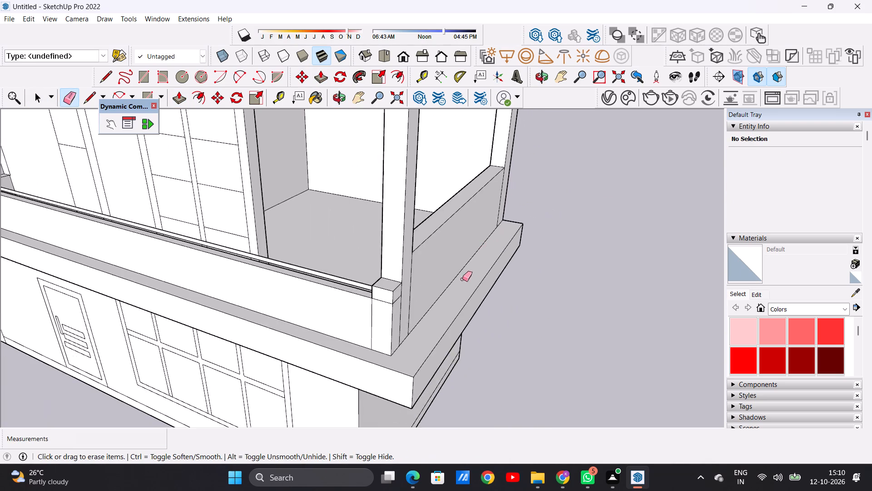
Erase the horizontal seam lines on the side and front faces of the balcony parapet's open-side corner post.
middle_drag(457, 285, 377, 256)
scroll(352, 266, up, 4)
drag(332, 256, 332, 260)
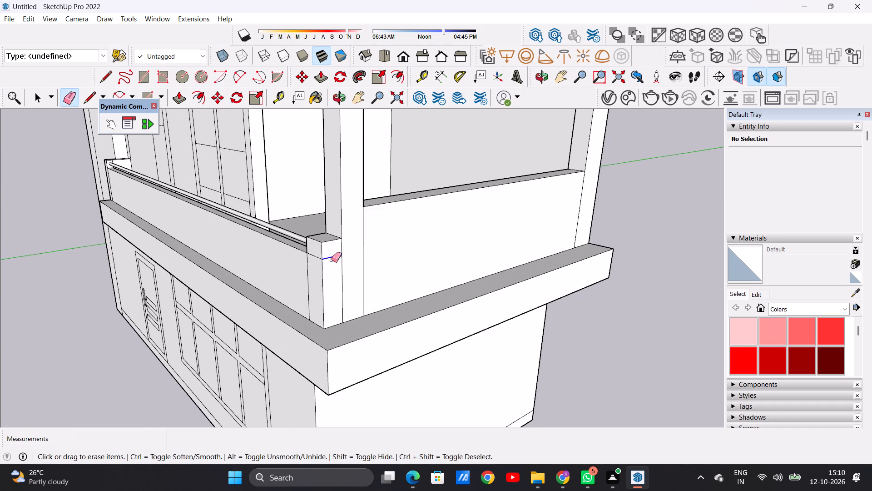
drag(332, 260, 332, 264)
scroll(331, 279, down, 4)
middle_drag(301, 293, 460, 283)
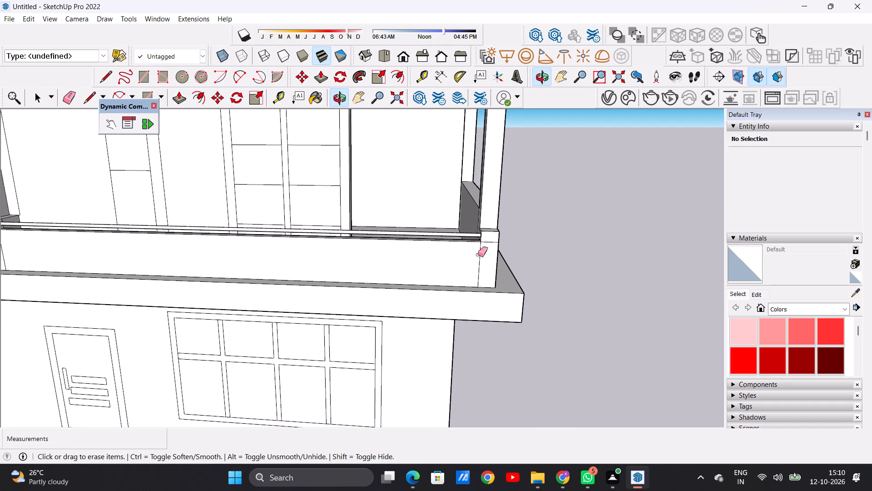
drag(486, 240, 486, 247)
scroll(471, 291, down, 7)
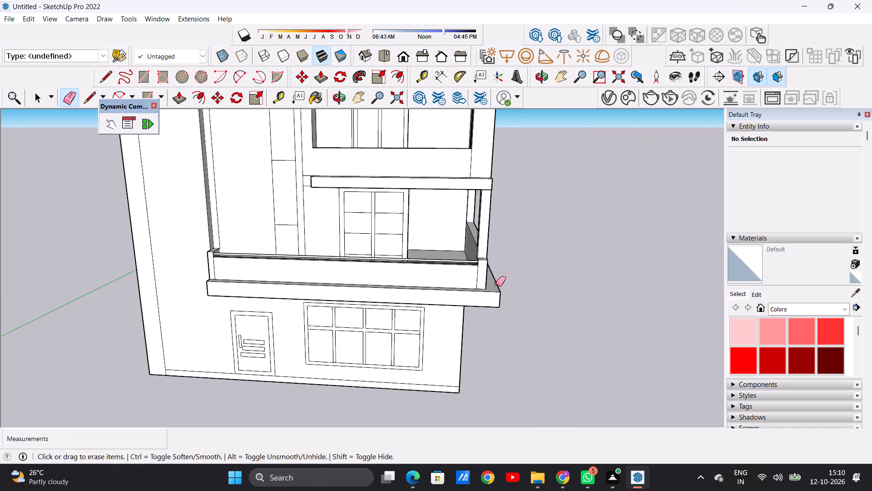
Erase the short vertical edge on the inner face of the balcony end post beside the tall wall, near the handrail.
scroll(496, 284, down, 1)
scroll(249, 268, up, 12)
middle_drag(380, 240, 271, 299)
scroll(252, 209, up, 3)
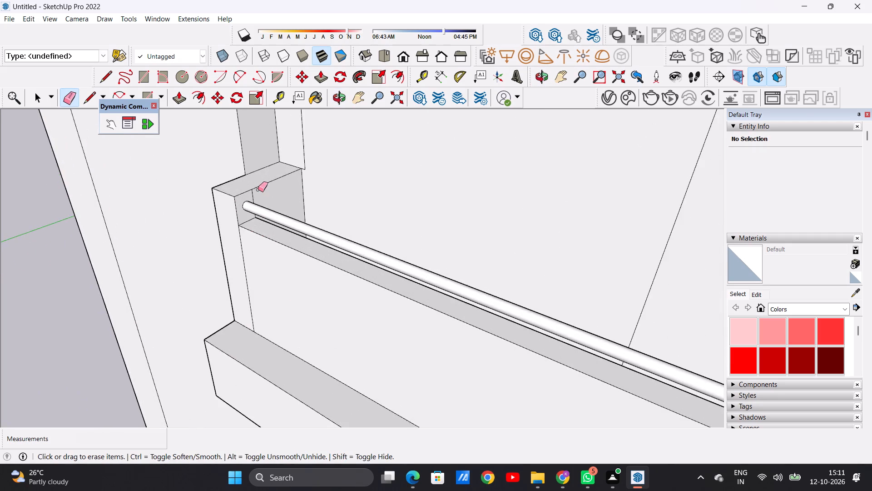
scroll(258, 190, up, 6)
scroll(255, 195, down, 1)
scroll(256, 197, up, 7)
drag(251, 195, 254, 191)
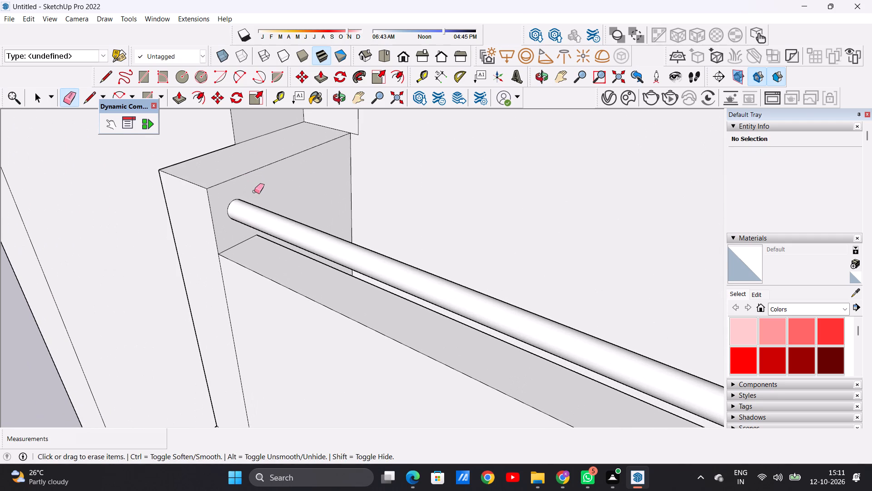
scroll(323, 292, down, 16)
scroll(331, 273, up, 1)
scroll(332, 272, down, 10)
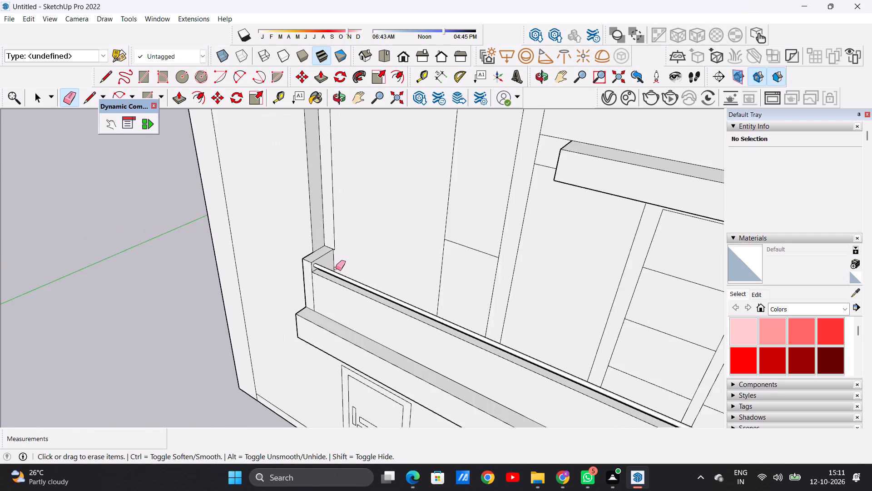
scroll(336, 268, down, 7)
Examine the balcony end post from its outer side, and the front elevation and upper floors.
middle_drag(342, 312, 637, 271)
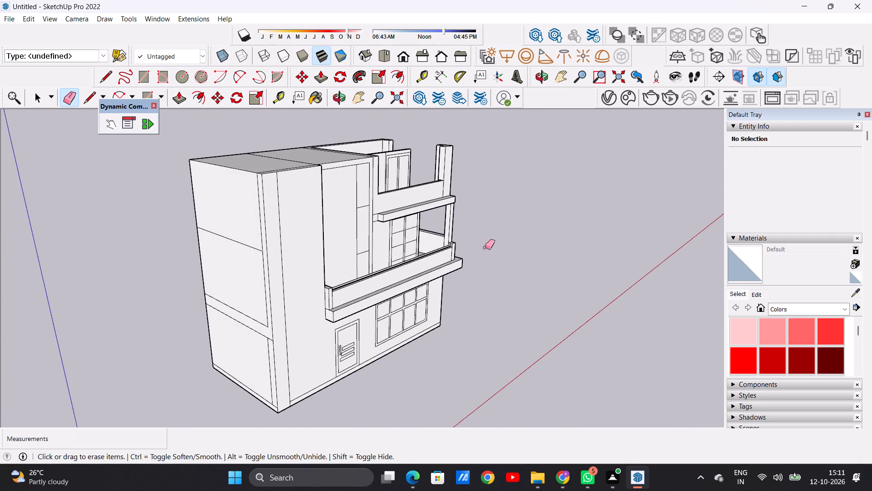
scroll(483, 247, up, 4)
scroll(428, 280, down, 5)
scroll(333, 320, up, 15)
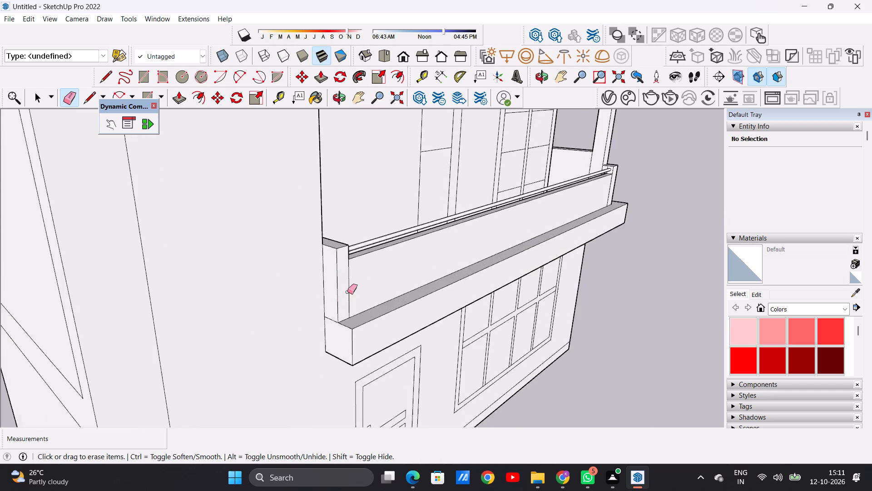
scroll(347, 292, down, 1)
scroll(347, 292, up, 8)
scroll(347, 291, down, 1)
scroll(347, 291, up, 3)
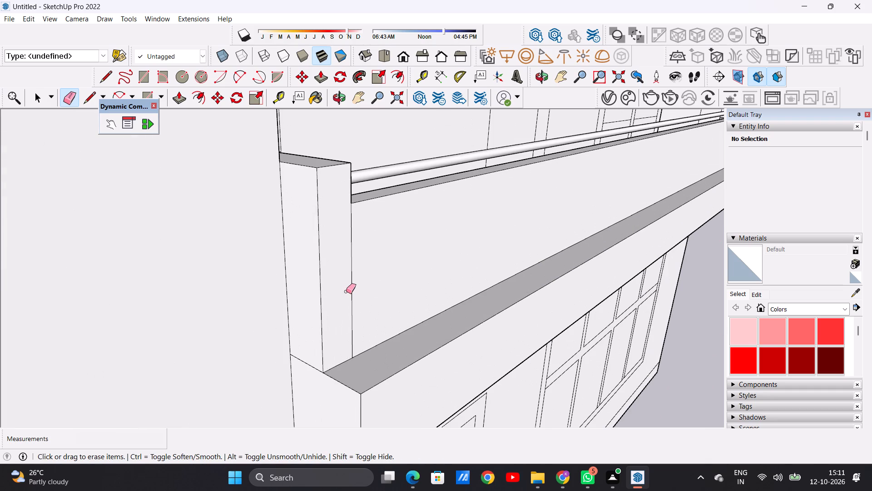
key(space)
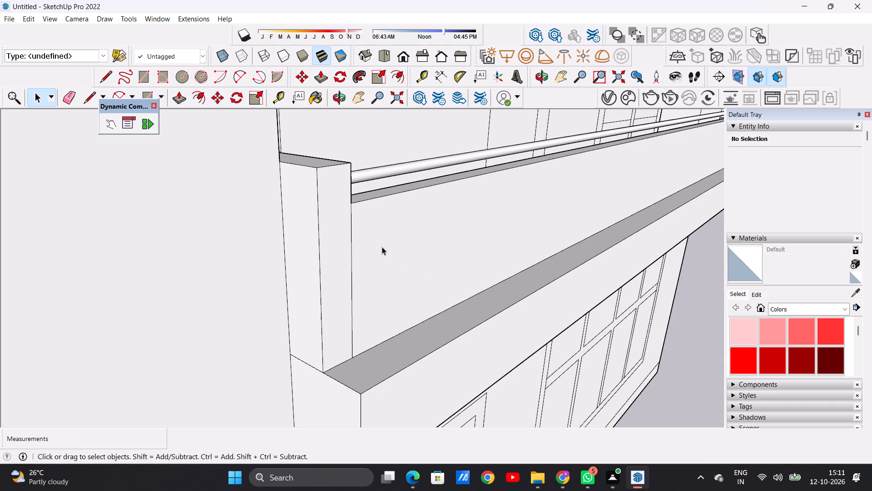
scroll(328, 272, down, 17)
middle_drag(434, 296, 348, 245)
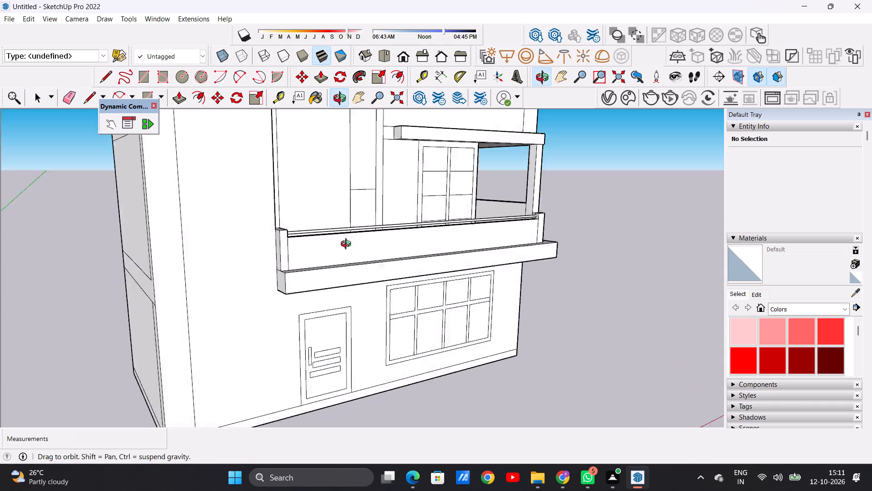
middle_drag(348, 245, 262, 236)
scroll(270, 262, down, 13)
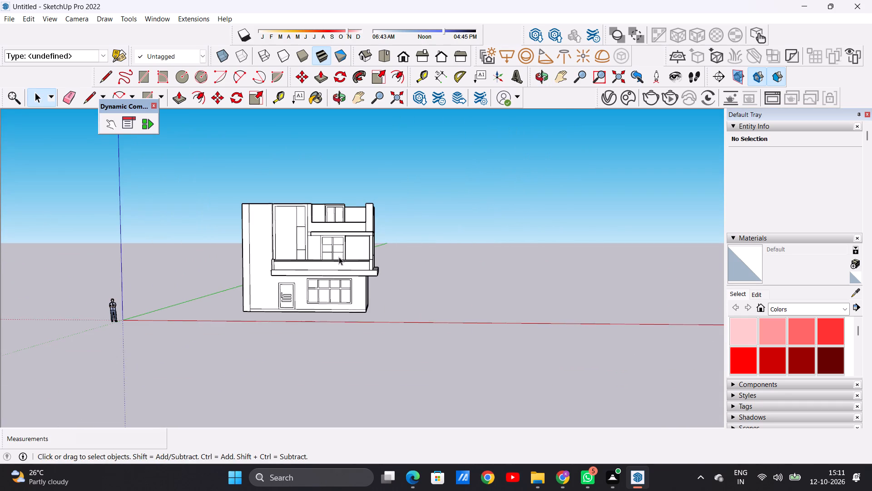
scroll(314, 199, up, 13)
middle_drag(330, 204, 337, 281)
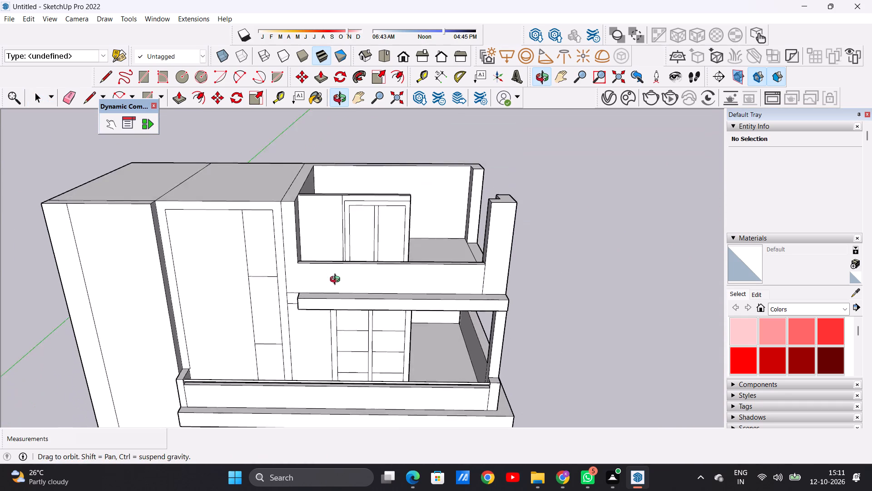
Examine the villa's roof and front elevation, comparing the flat roof sections above the end wall and the tall framed panel.
middle_drag(337, 281, 337, 293)
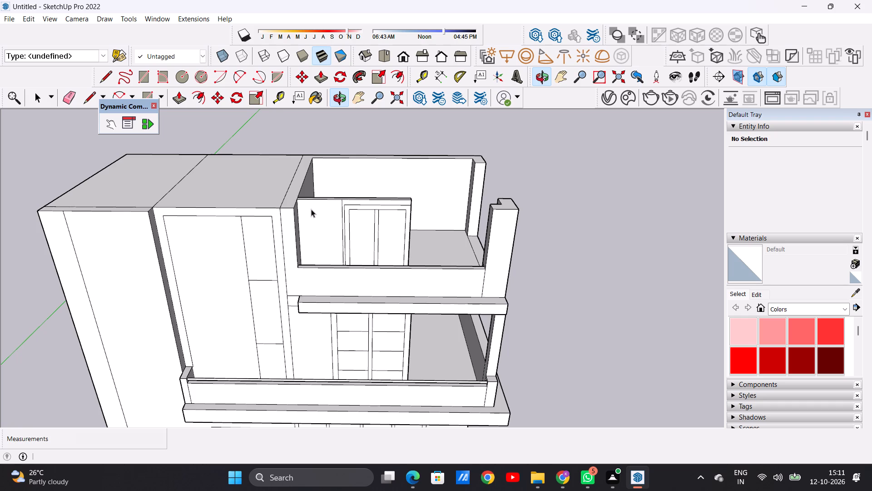
scroll(337, 235, down, 3)
middle_drag(215, 257, 253, 201)
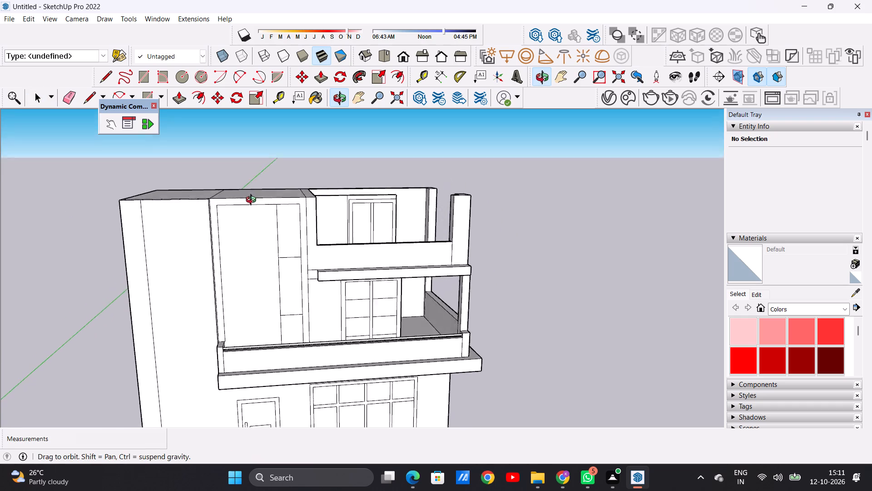
middle_drag(253, 201, 260, 188)
scroll(255, 222, down, 3)
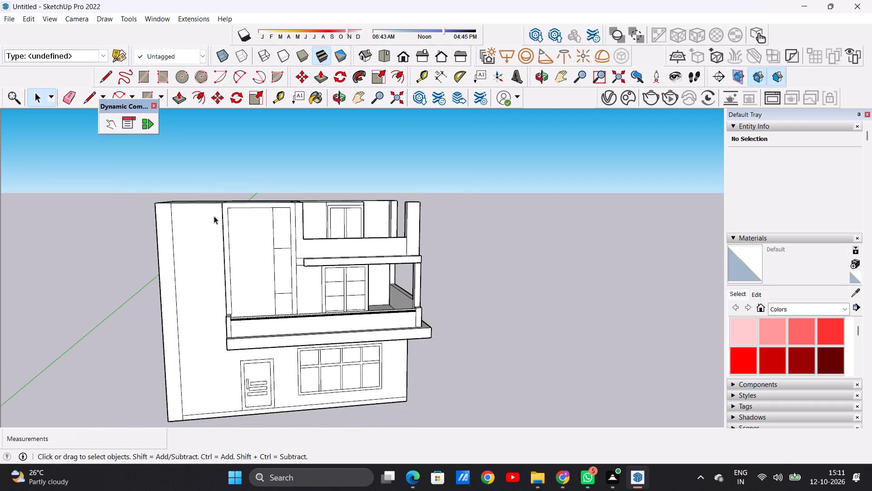
scroll(201, 199, up, 7)
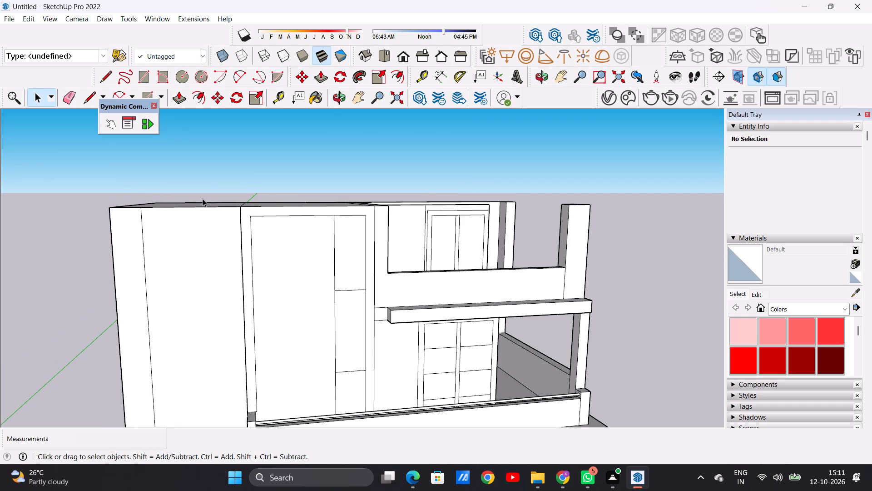
scroll(203, 199, down, 6)
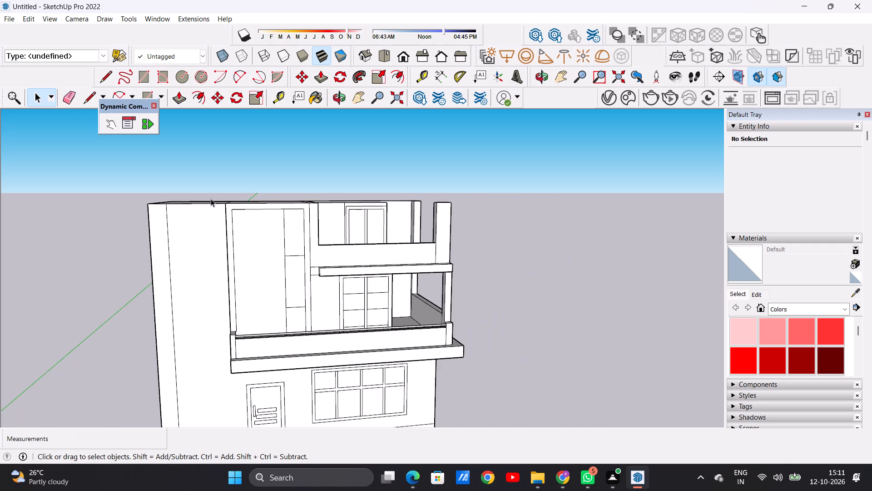
middle_drag(296, 204, 291, 297)
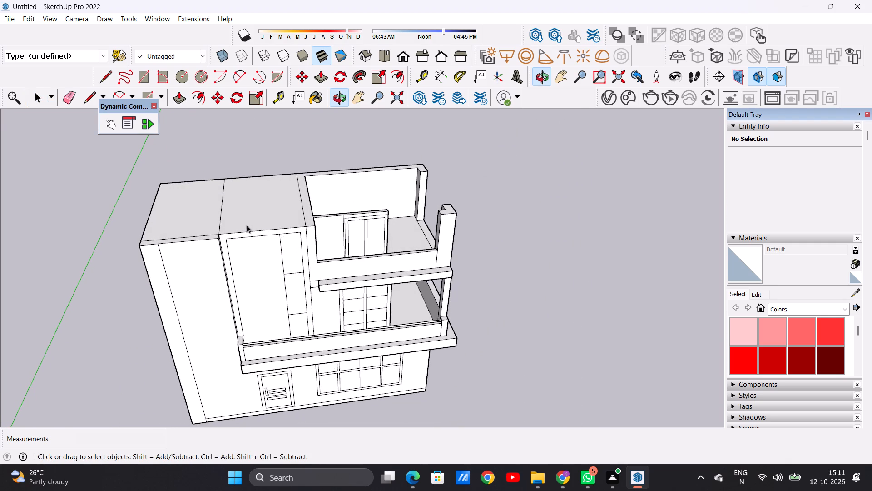
scroll(258, 223, down, 4)
middle_drag(329, 253, 281, 283)
scroll(215, 198, up, 7)
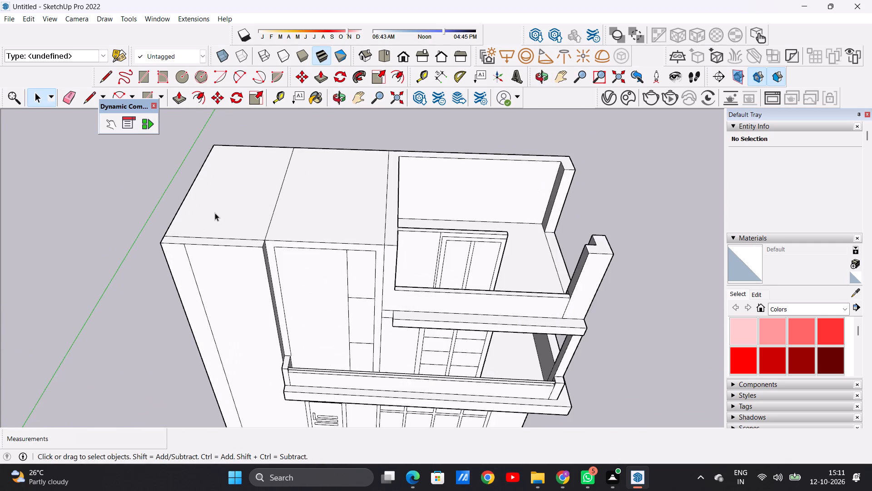
middle_drag(238, 217, 245, 248)
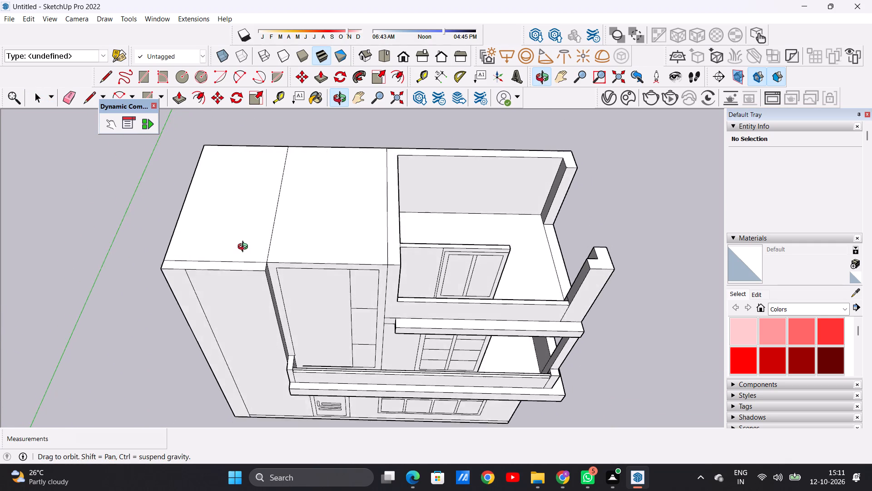
middle_drag(245, 248, 248, 263)
scroll(264, 253, down, 4)
scroll(252, 226, up, 2)
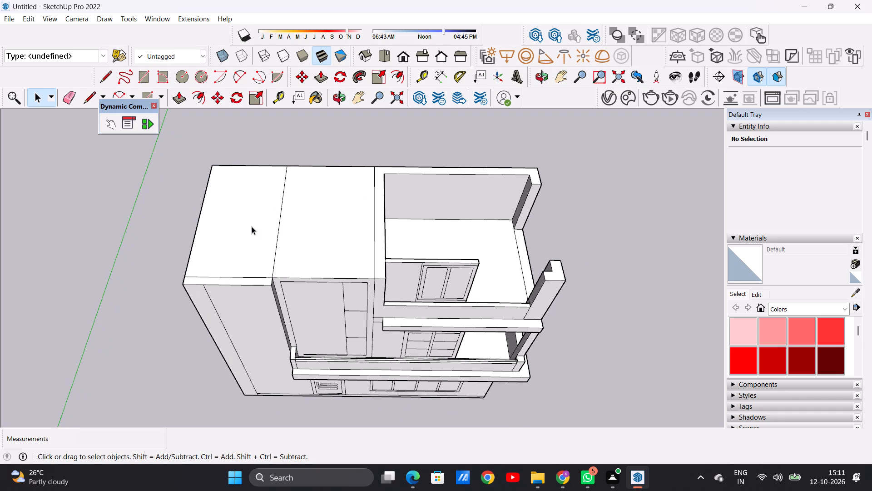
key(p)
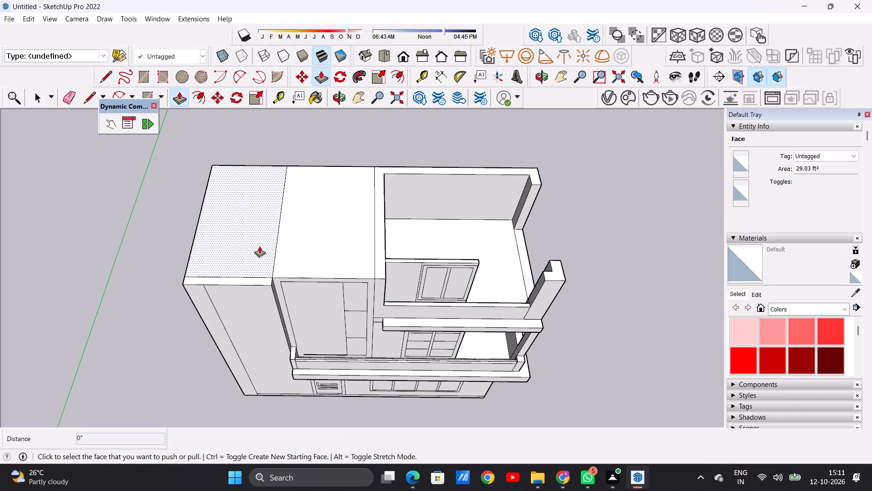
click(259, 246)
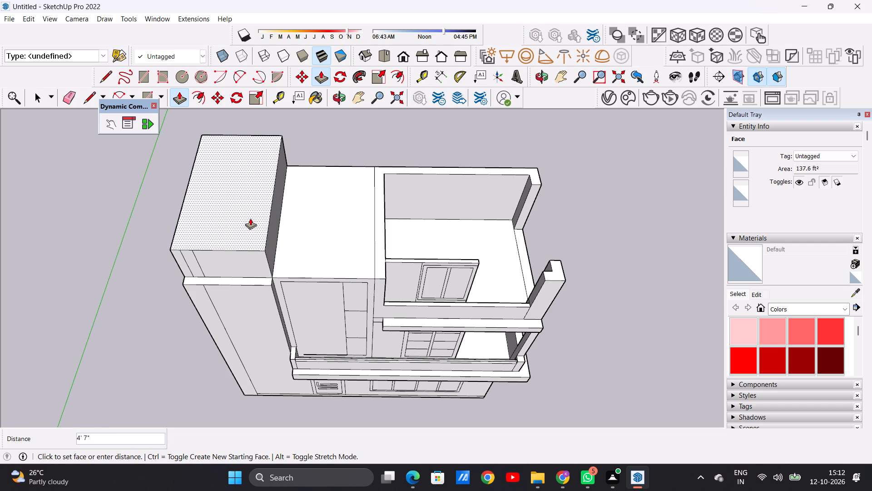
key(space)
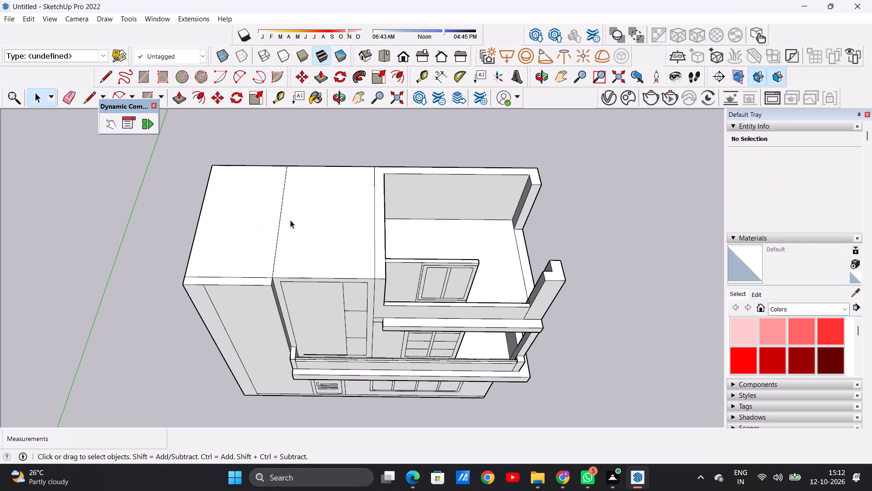
Examine the roof surface above the end wall and the tall framed panel, including its front edge strip.
scroll(282, 226, down, 4)
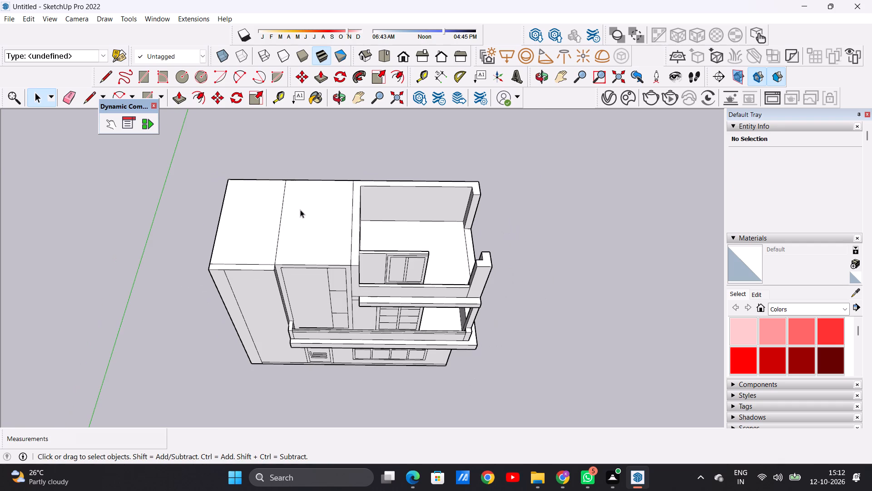
scroll(262, 251, up, 2)
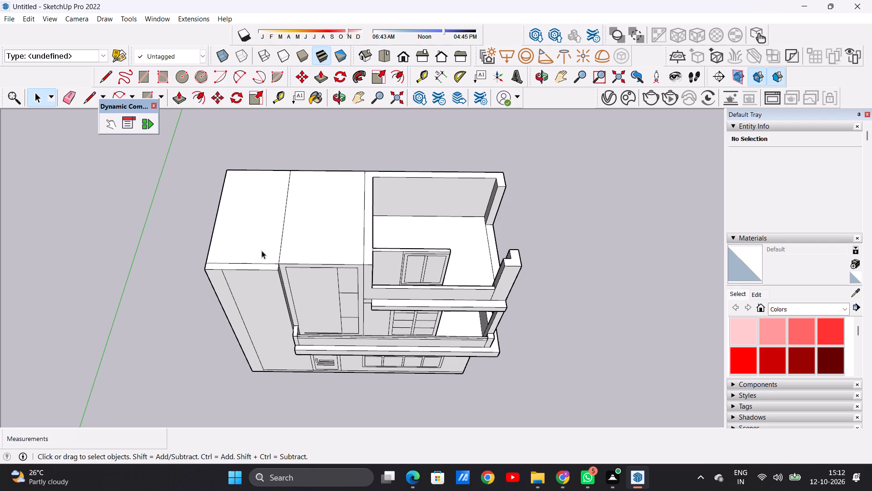
scroll(353, 240, down, 1)
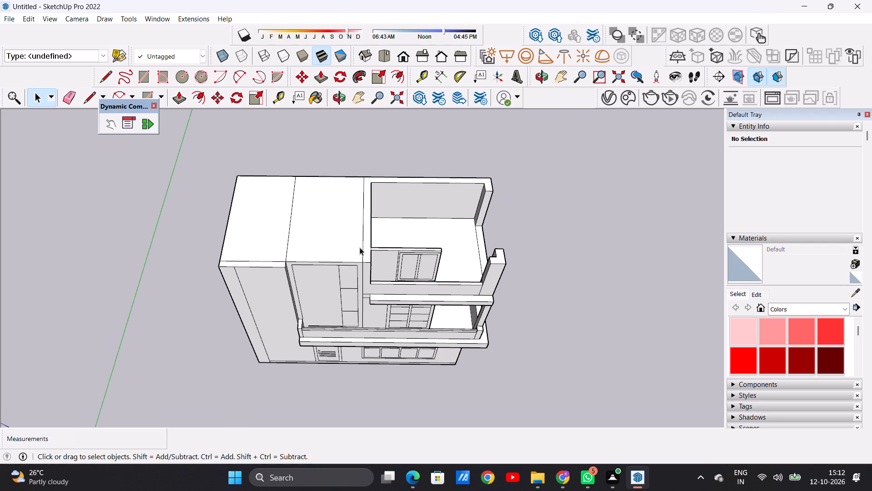
middle_drag(355, 253, 350, 245)
scroll(273, 237, up, 3)
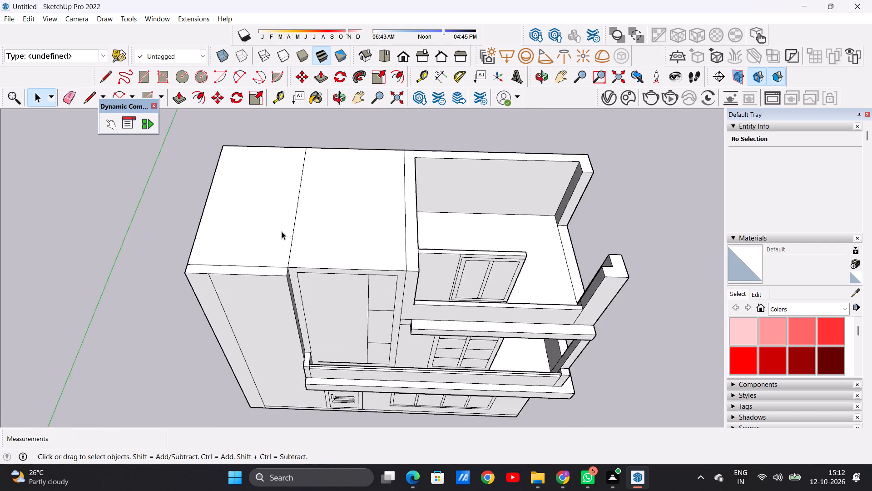
scroll(282, 231, up, 2)
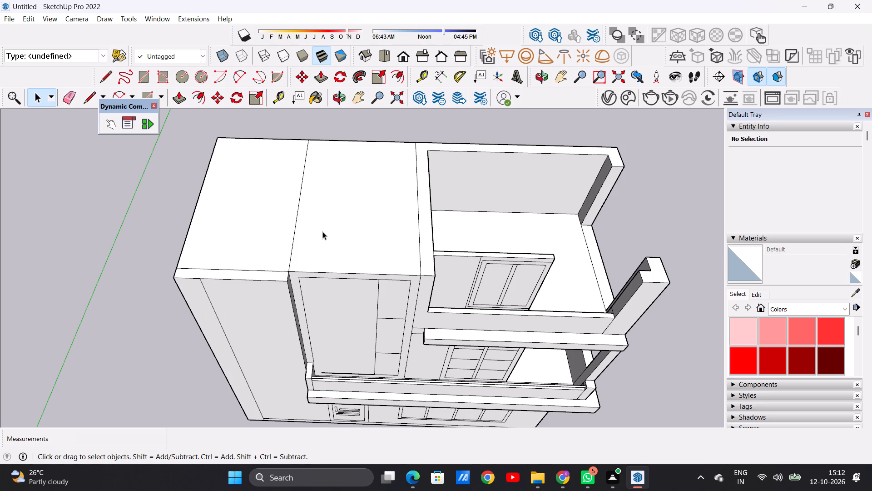
scroll(325, 231, down, 4)
middle_drag(337, 246, 328, 195)
scroll(304, 203, up, 3)
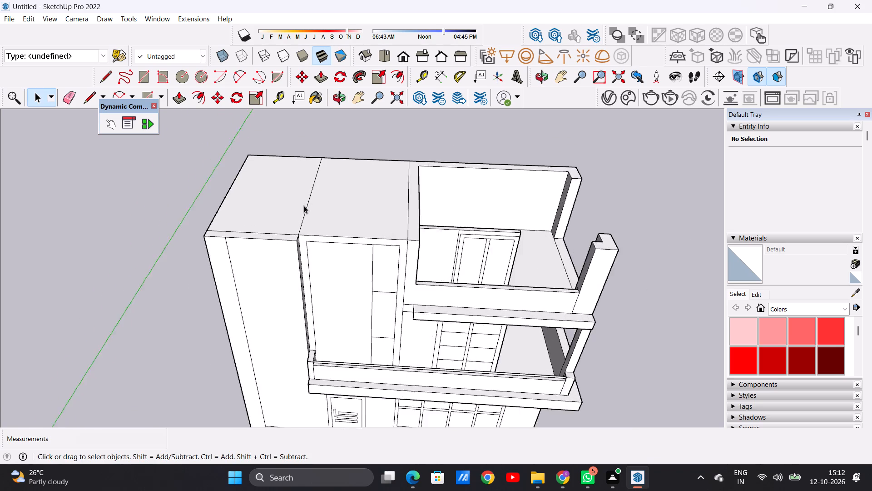
Push/Pull the narrow front strip on top of the end wall beside the framed panel upward about 3' 2".
scroll(304, 205, up, 5)
key(p)
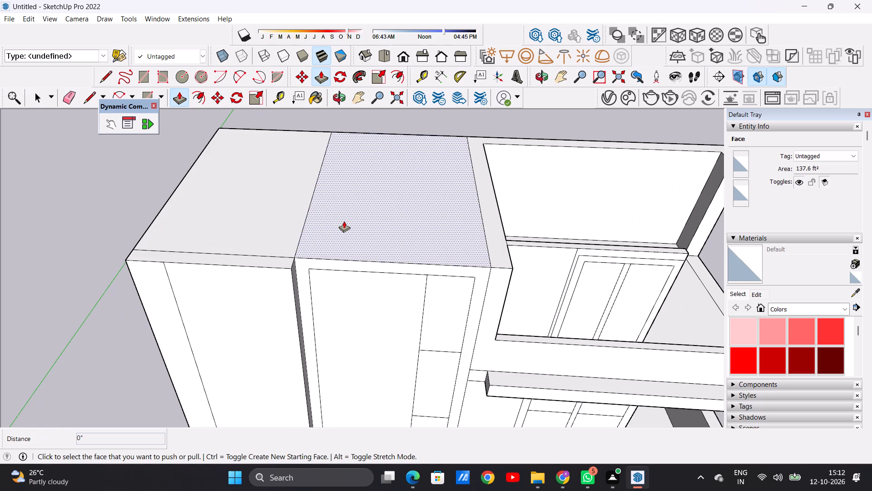
key(space)
scroll(355, 230, down, 3)
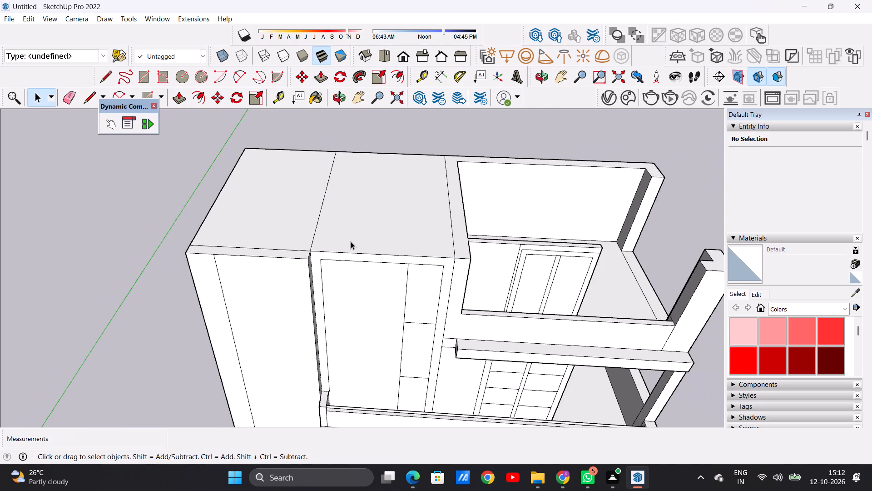
scroll(287, 256, up, 4)
key(p)
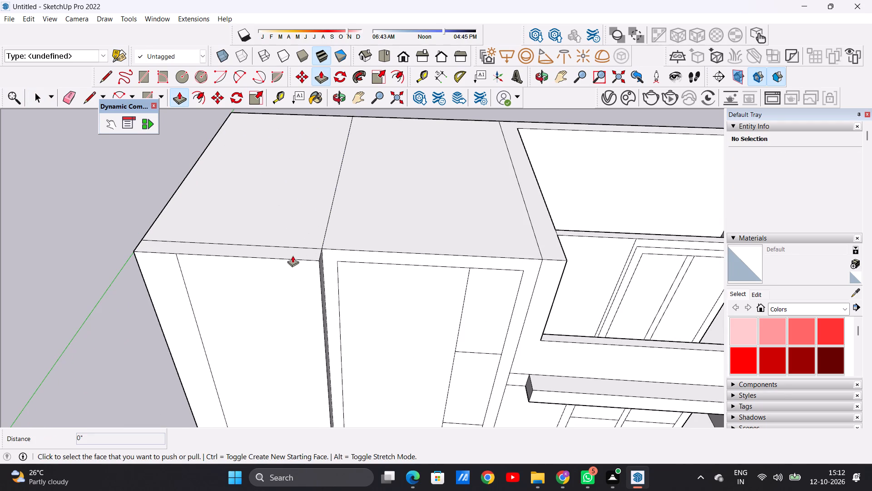
click(302, 253)
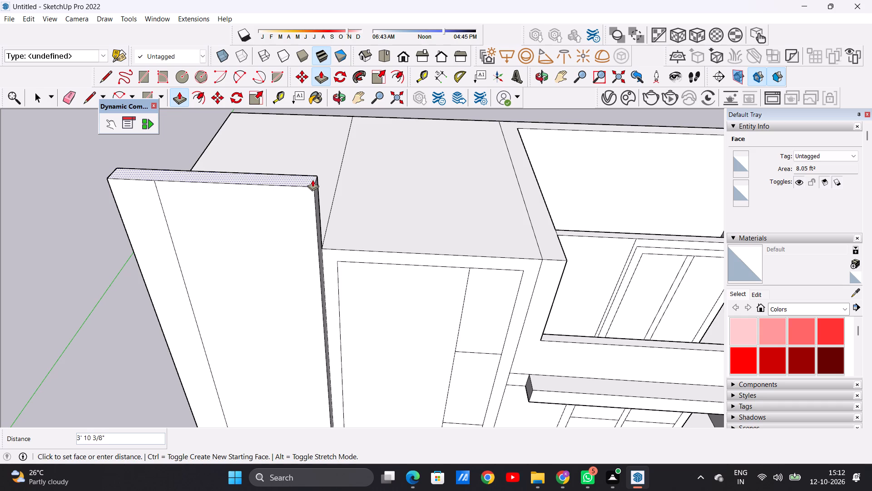
click(317, 194)
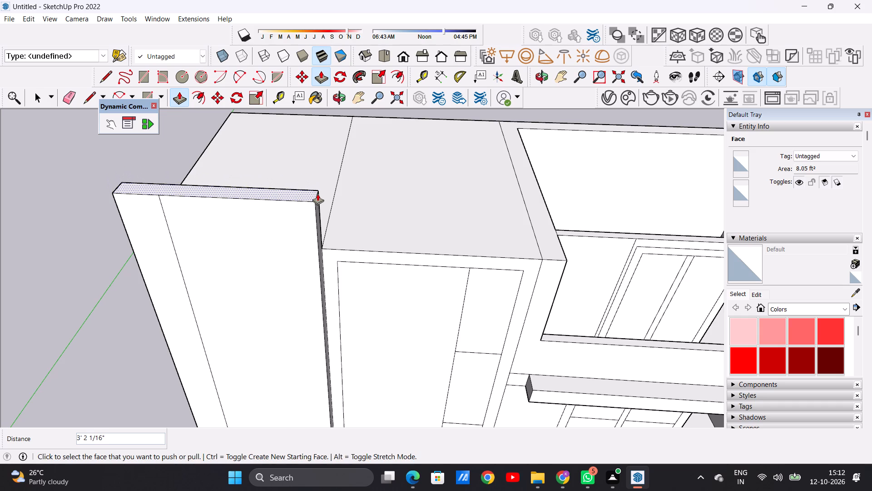
key(space)
Draw a line about 11" long at roof level across the raised end wall's side face, from the framed panel's top corner.
middle_drag(312, 299, 315, 232)
scroll(304, 301, down, 3)
scroll(304, 310, up, 1)
scroll(305, 311, down, 7)
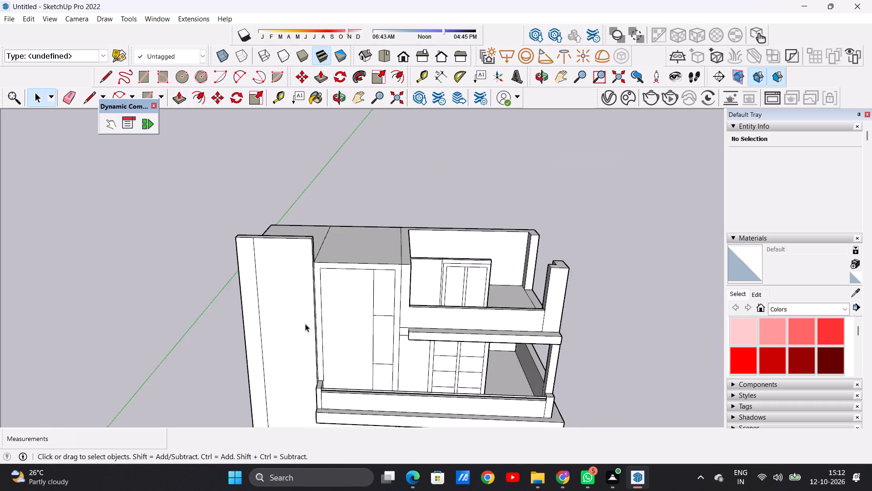
middle_drag(303, 323, 312, 251)
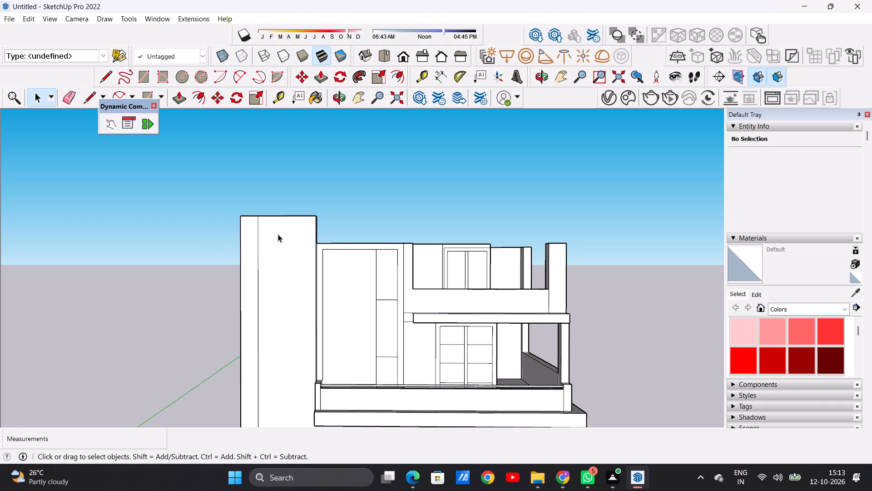
middle_drag(341, 221, 239, 265)
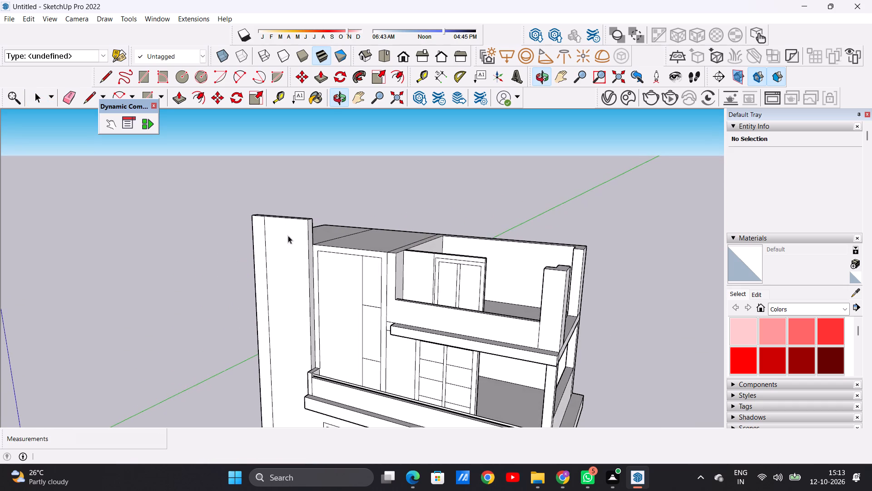
scroll(303, 232, up, 6)
middle_drag(364, 251, 255, 258)
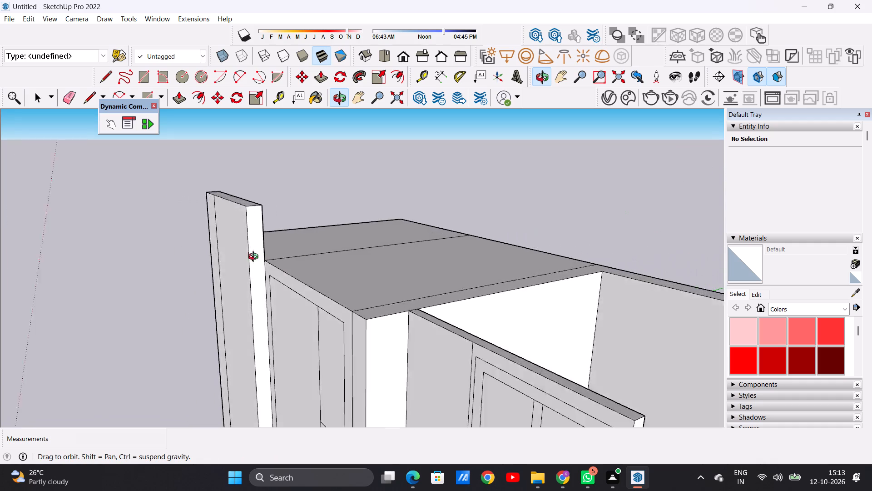
middle_drag(255, 258, 315, 233)
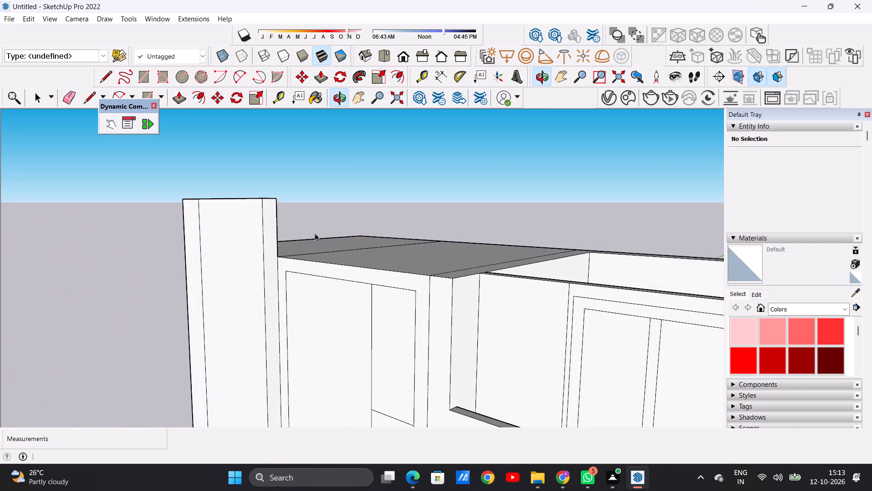
scroll(279, 258, up, 4)
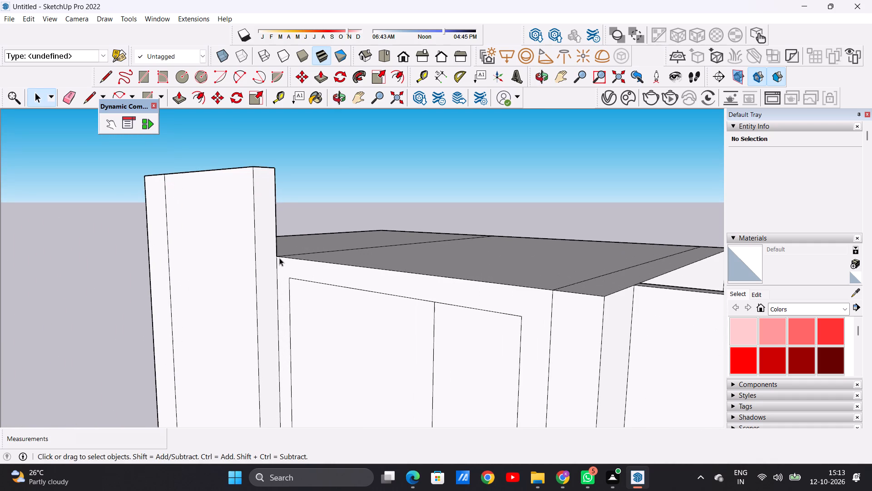
key(l)
scroll(277, 259, up, 5)
click(277, 254)
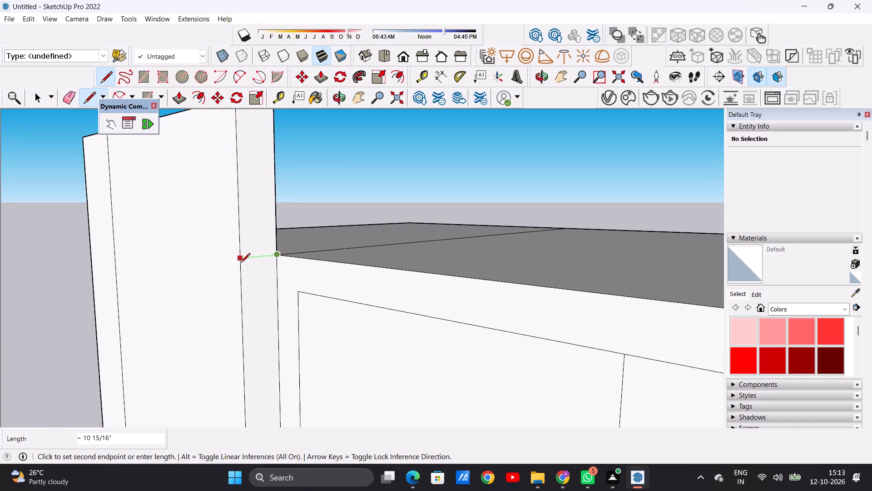
click(238, 261)
key(space)
Push/Pull the upper side face of the raised wall about 11' 4 5/8" across the framed panel's top to its far edge.
text(P)
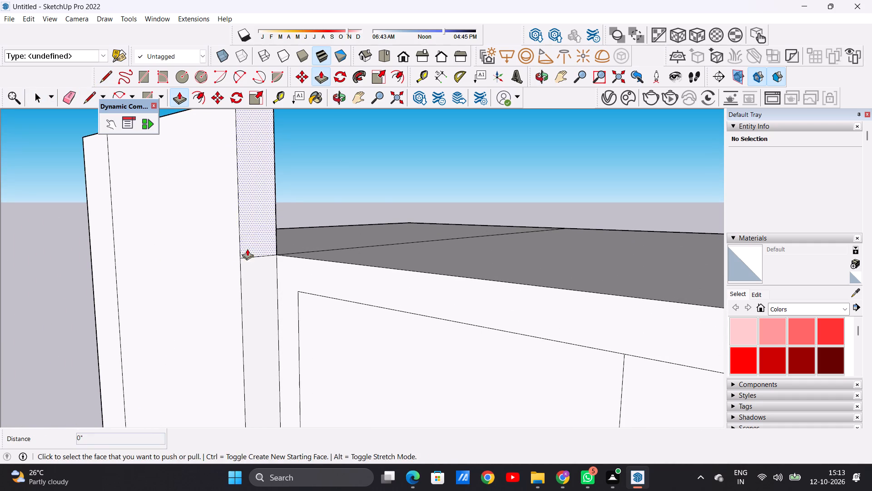
click(249, 226)
scroll(360, 220, down, 12)
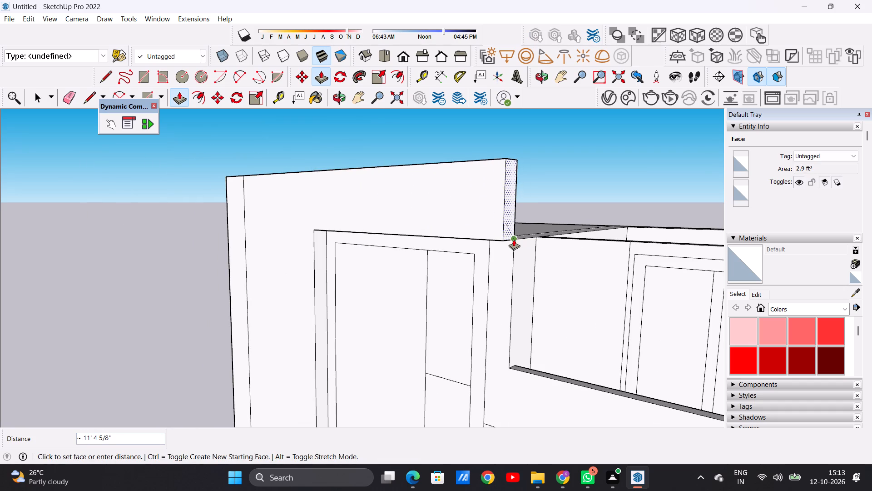
click(514, 239)
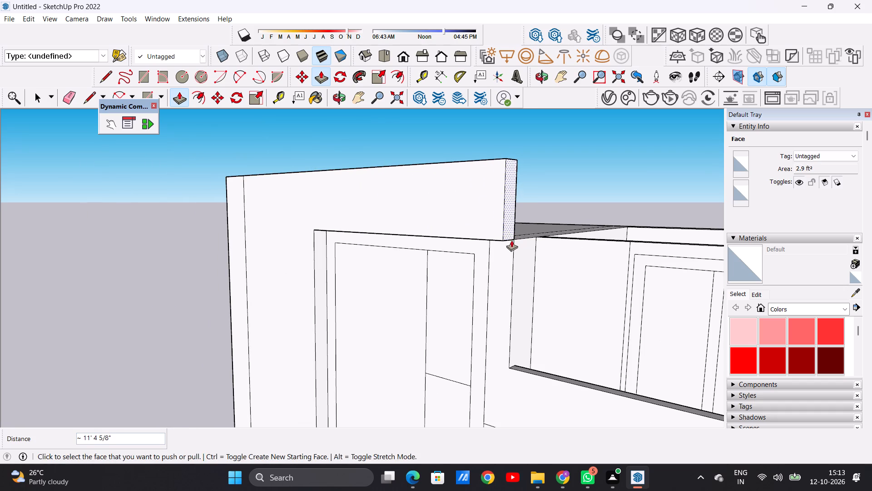
key(space)
scroll(433, 261, down, 6)
middle_drag(385, 281, 506, 258)
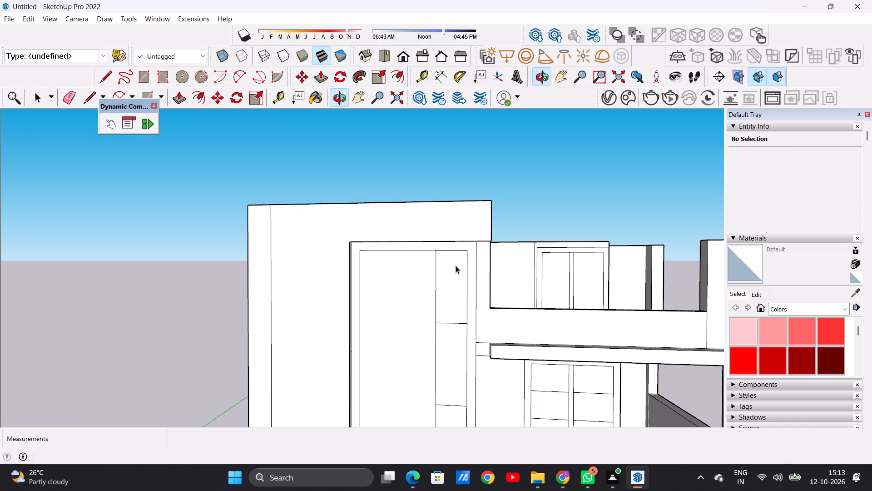
scroll(347, 296, down, 1)
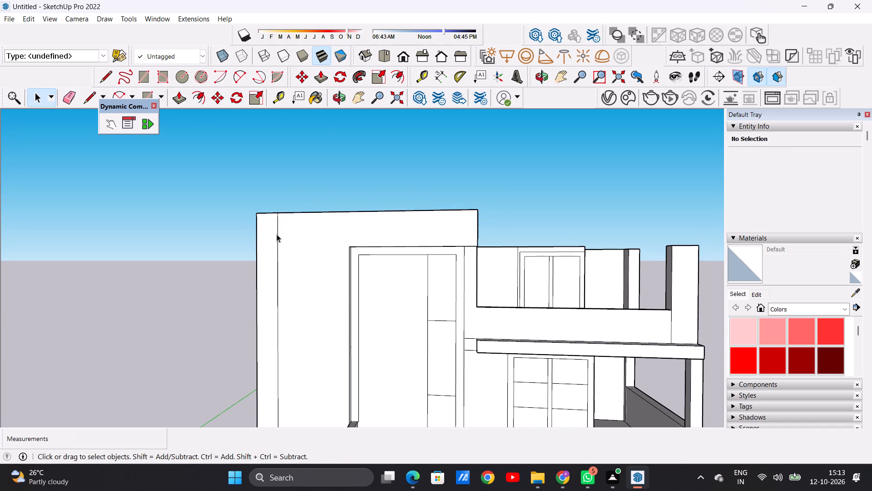
Undo the last Push/Pull of the raised end wall across the top of the framed panel.
key(ctrl+z)
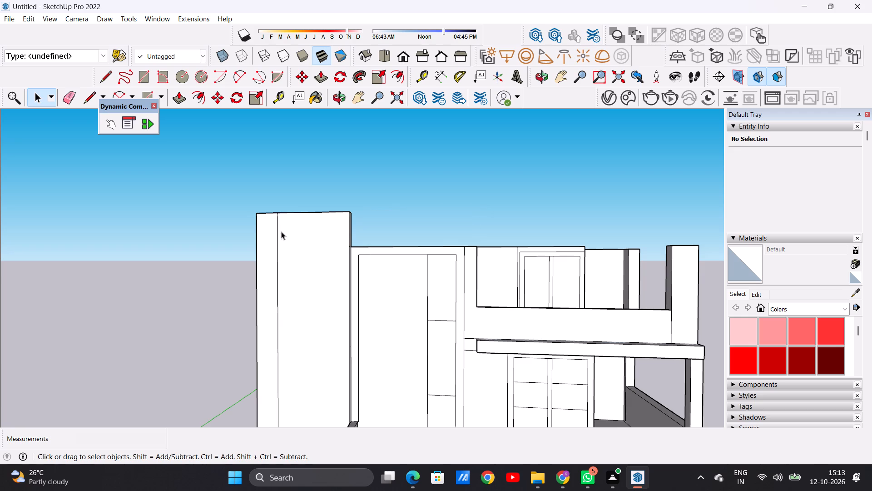
Push/Pull the roof surface above the tall framed panel upward 3' 2 1/16" to the raised end wall's top corner.
scroll(402, 218, down, 1)
middle_drag(403, 223, 386, 301)
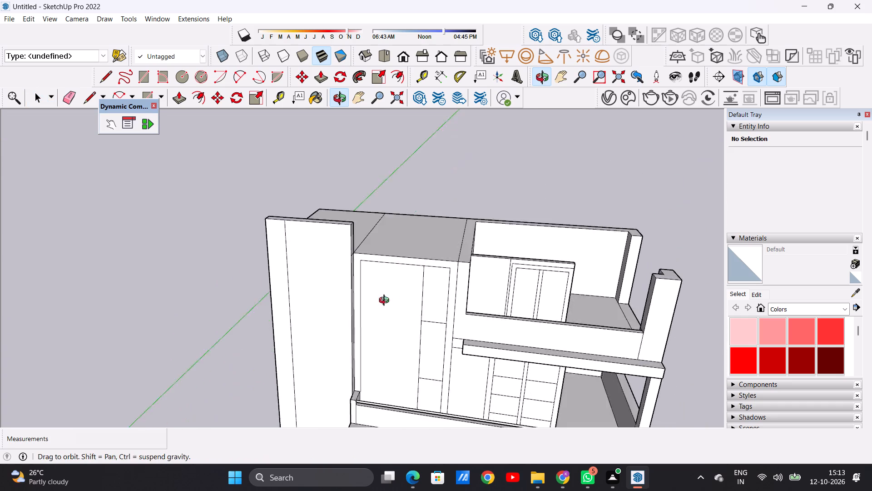
middle_drag(386, 301, 389, 350)
scroll(441, 256, up, 3)
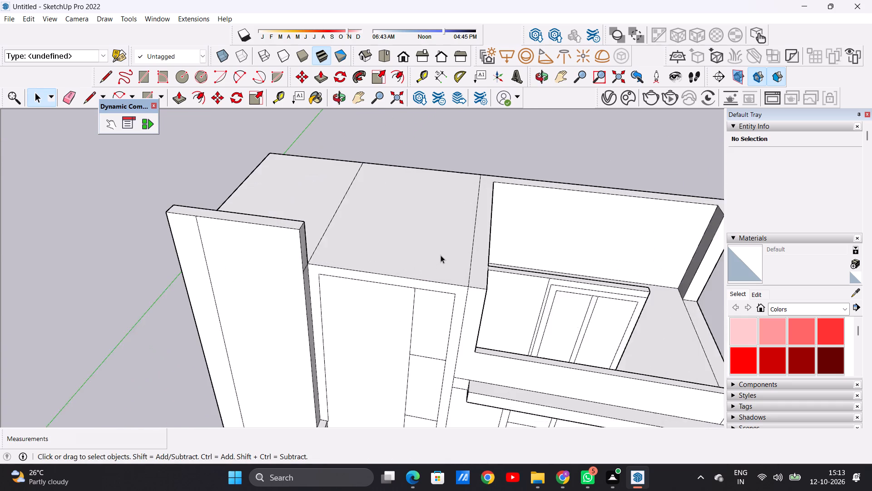
scroll(441, 255, up, 2)
key(p)
scroll(443, 254, up, 2)
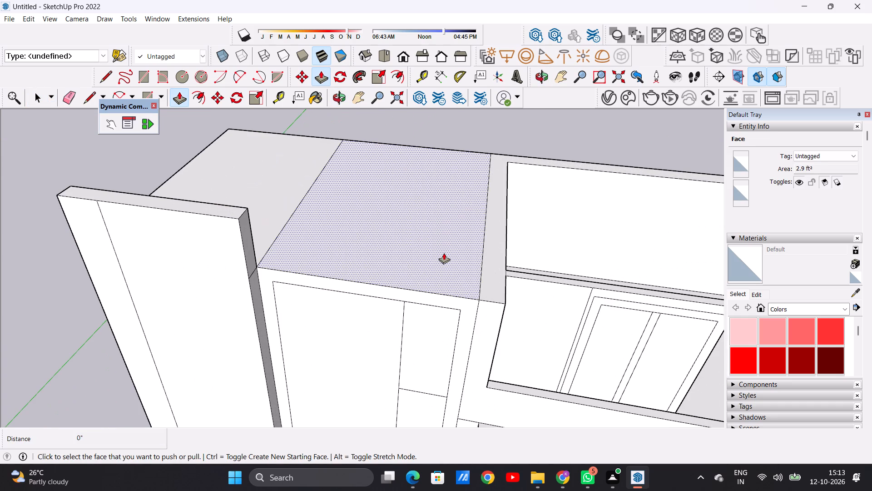
click(444, 253)
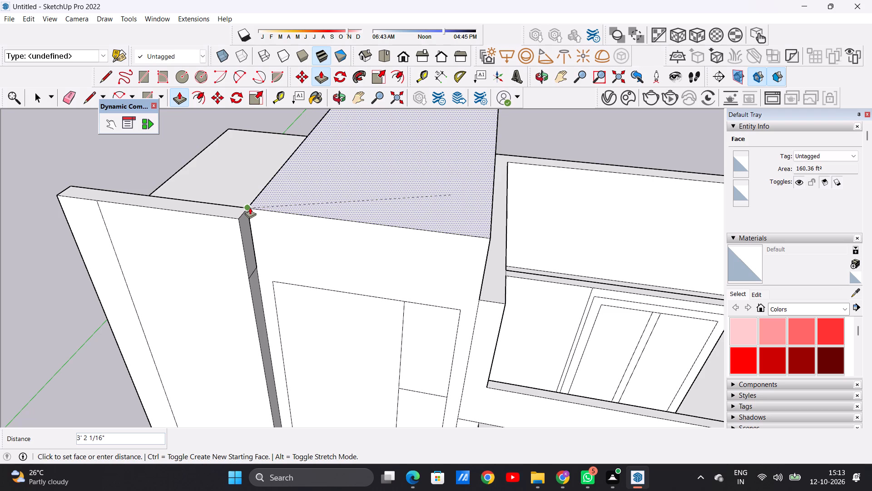
click(250, 207)
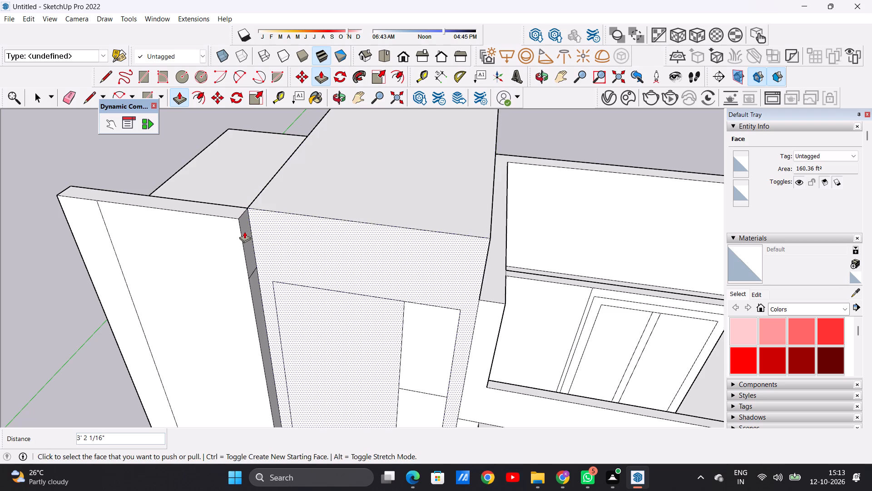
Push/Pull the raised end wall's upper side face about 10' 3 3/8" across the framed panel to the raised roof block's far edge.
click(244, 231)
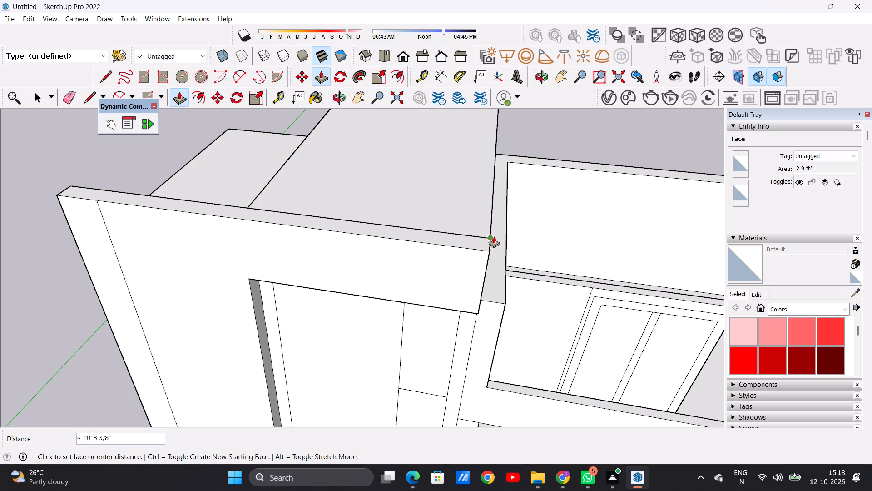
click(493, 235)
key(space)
Push/Pull the raised roof block's side face about 19' 1" over the upper balcony to the outer edge of its corner pillar.
scroll(293, 276, down, 4)
scroll(292, 277, up, 1)
scroll(292, 277, down, 1)
middle_drag(294, 316, 332, 204)
scroll(283, 231, down, 5)
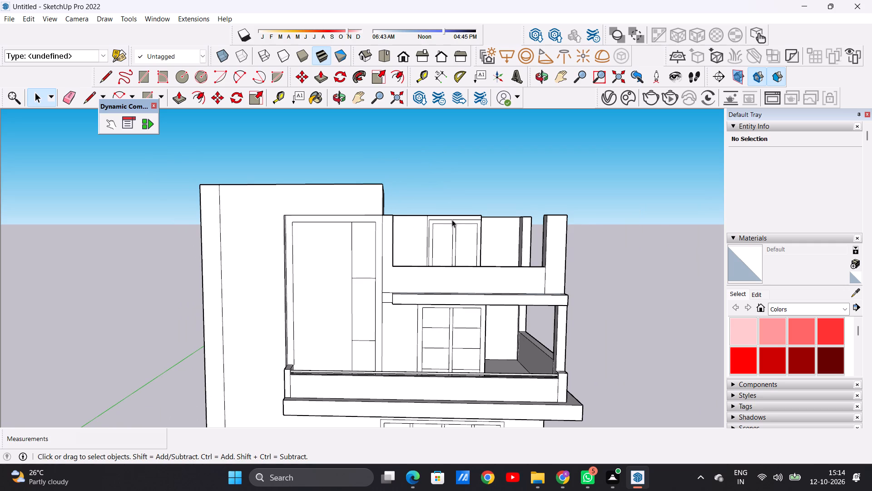
scroll(387, 220, up, 4)
middle_drag(401, 203, 373, 271)
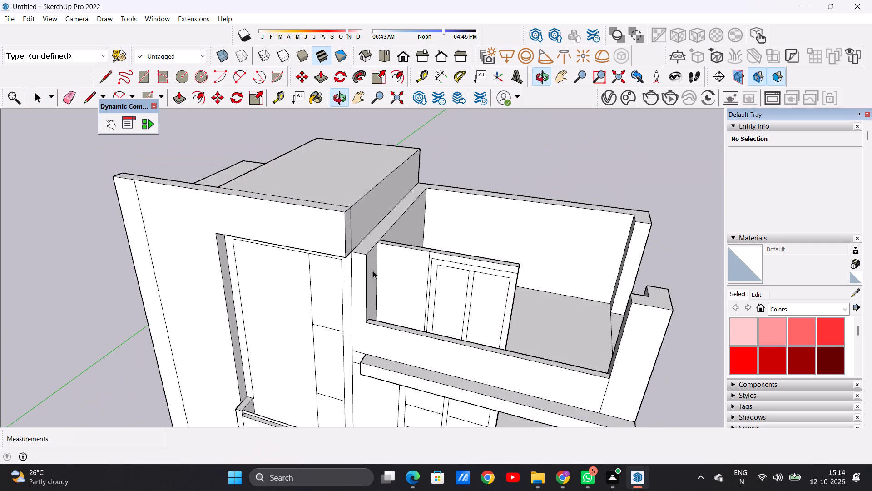
middle_drag(373, 271, 332, 285)
scroll(376, 235, up, 1)
scroll(375, 235, down, 1)
scroll(374, 235, up, 4)
key(p)
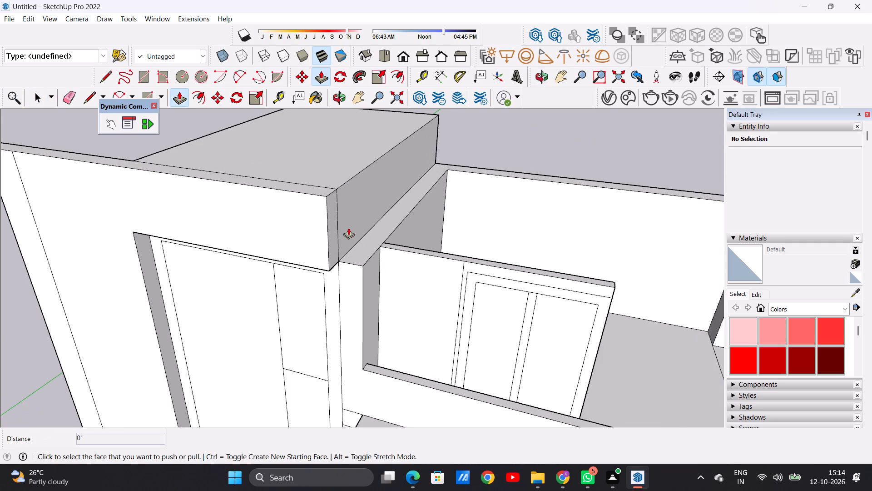
click(348, 228)
scroll(401, 229, down, 12)
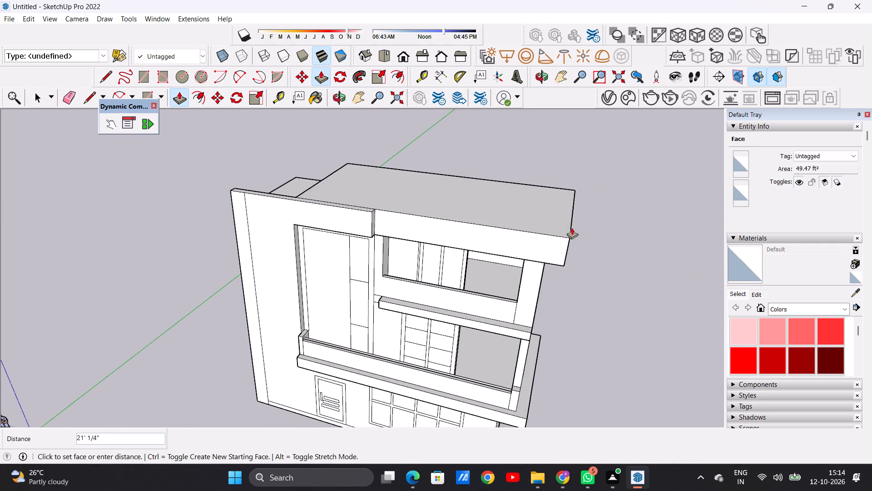
scroll(572, 228, up, 6)
scroll(562, 234, down, 1)
scroll(532, 244, up, 5)
middle_drag(524, 266, 519, 176)
scroll(534, 190, up, 6)
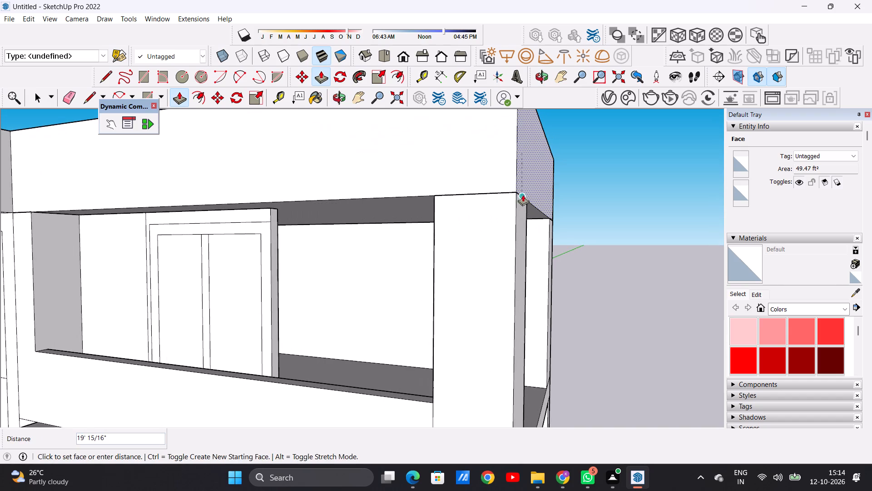
click(515, 192)
key(space)
Push/Pull the top face of the extended roof block downward about 2' 1" to thin it into a slab.
scroll(359, 241, down, 2)
scroll(359, 241, up, 2)
scroll(359, 241, down, 5)
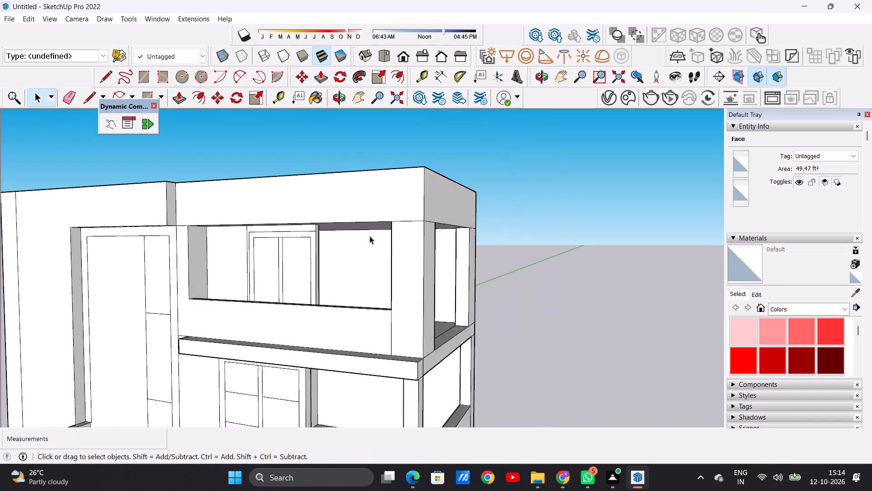
scroll(370, 236, down, 6)
middle_drag(360, 229, 460, 265)
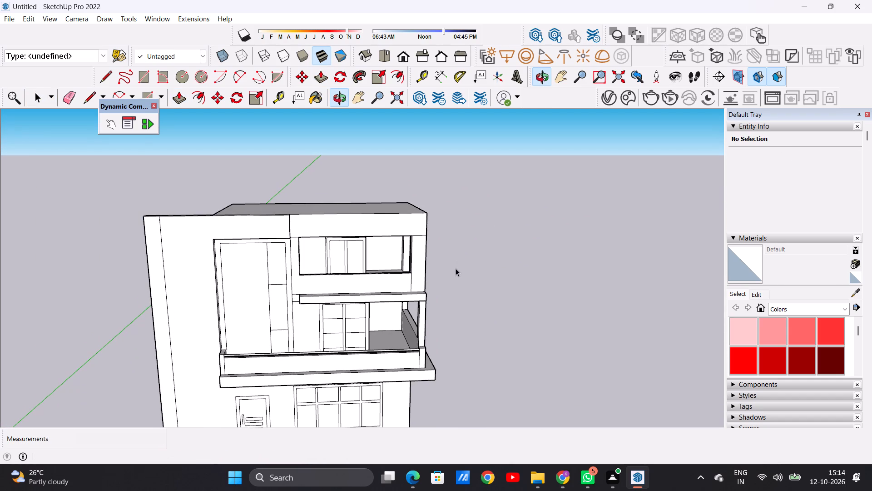
scroll(403, 229, up, 2)
scroll(402, 229, down, 1)
scroll(401, 229, up, 1)
middle_drag(395, 212, 400, 282)
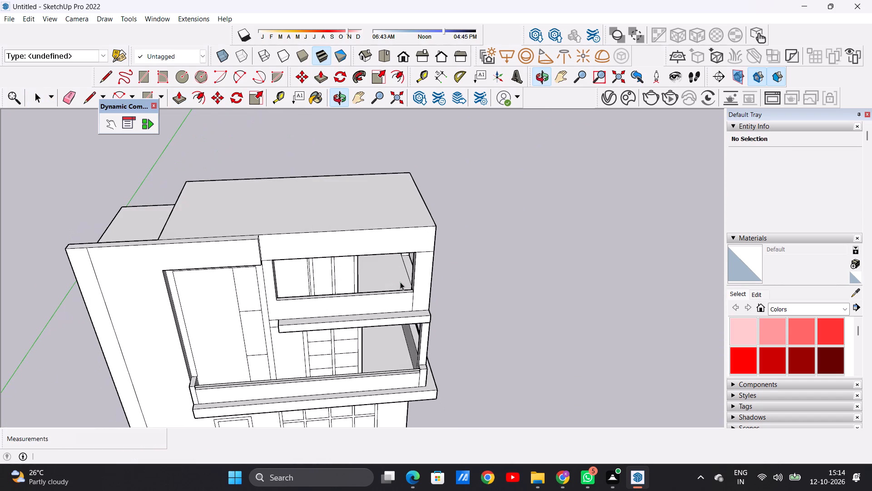
scroll(415, 213, up, 4)
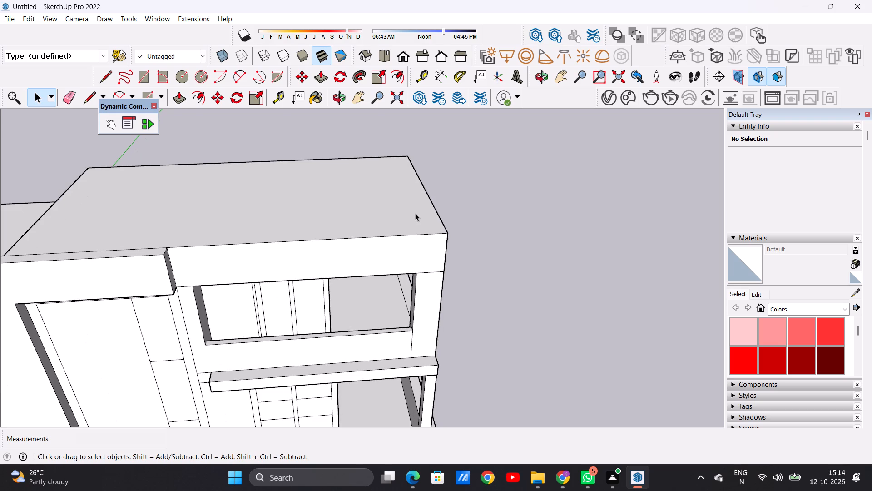
key(p)
click(409, 216)
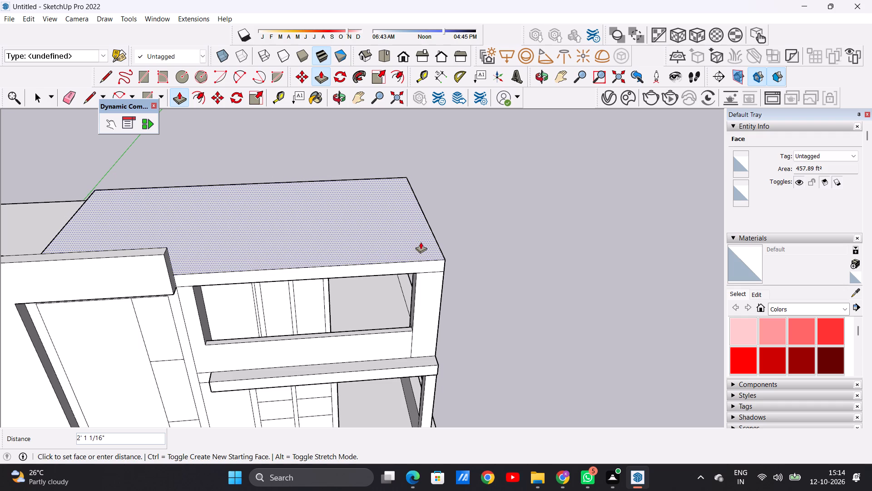
click(421, 242)
key(space)
Push/Pull the end face of the header above the framed panel back to the panel's near edge beside the end wall.
middle_drag(383, 331, 381, 278)
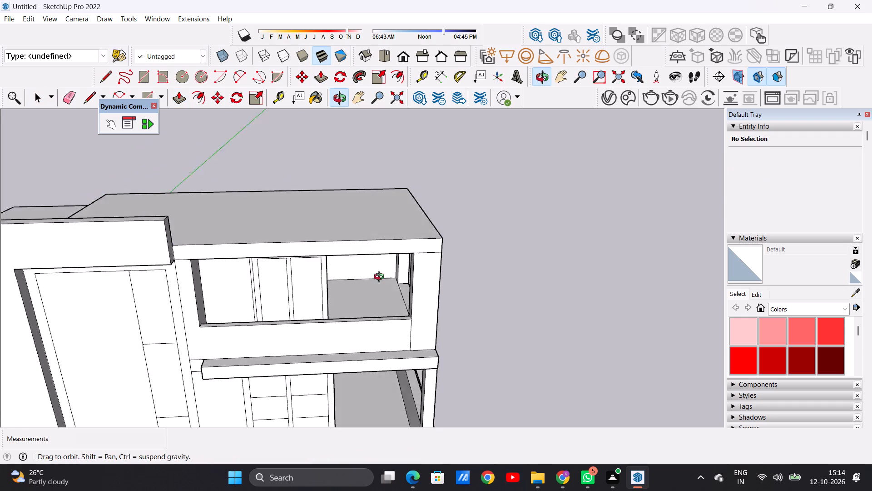
middle_drag(381, 278, 391, 226)
scroll(396, 245, down, 5)
scroll(249, 221, up, 6)
middle_drag(304, 223, 185, 242)
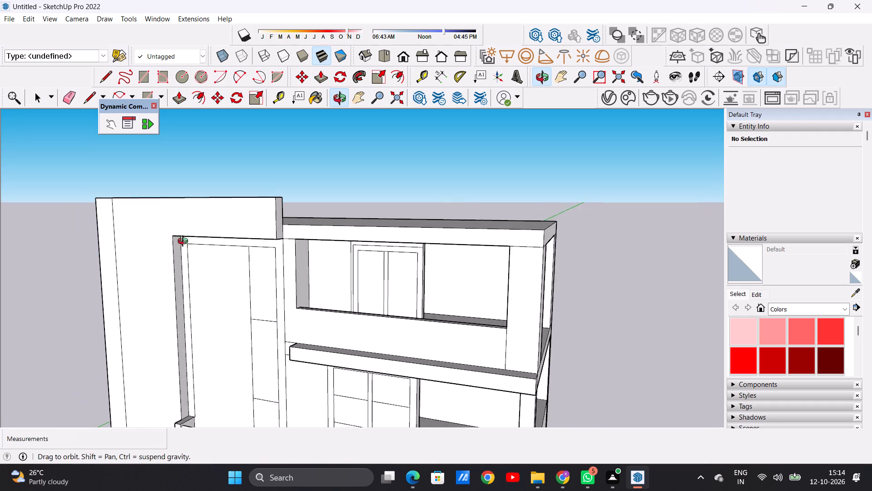
middle_drag(185, 242, 182, 244)
key(p)
scroll(269, 202, up, 6)
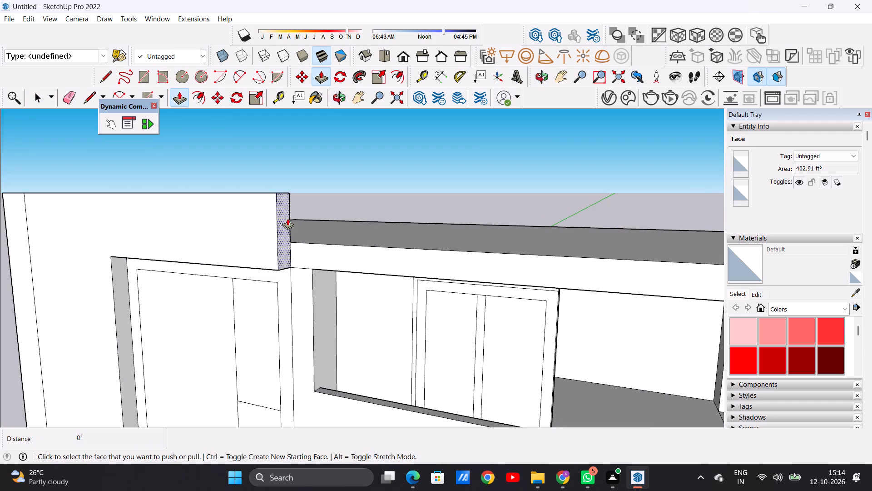
click(287, 218)
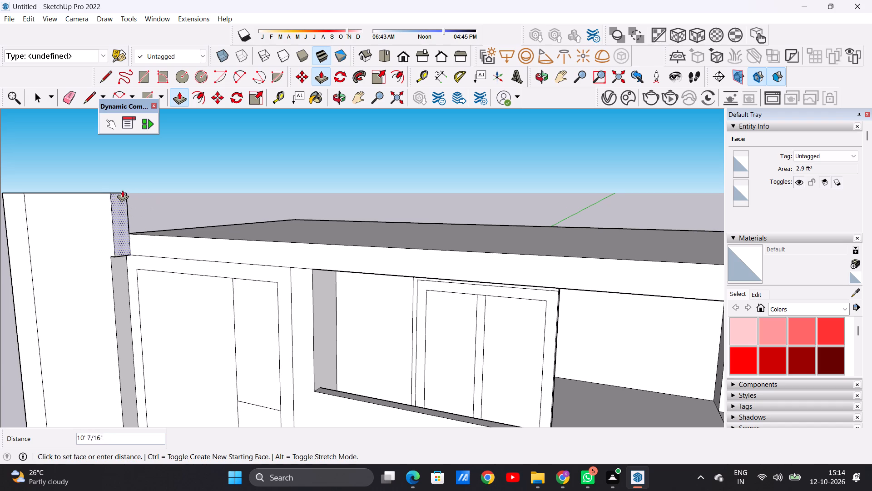
click(110, 258)
key(space)
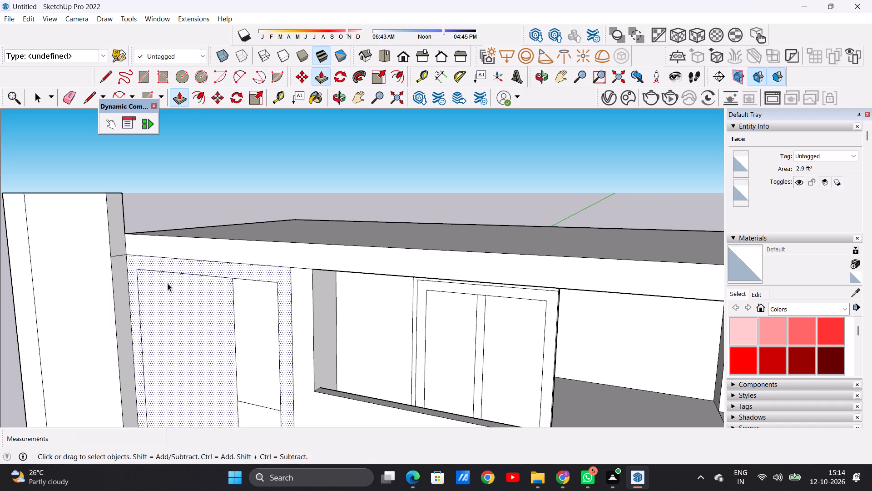
Draw a vertical line 1' 1" long across the roof slab's front face, just beside the raised end wall.
scroll(319, 274, down, 10)
middle_drag(255, 338, 327, 301)
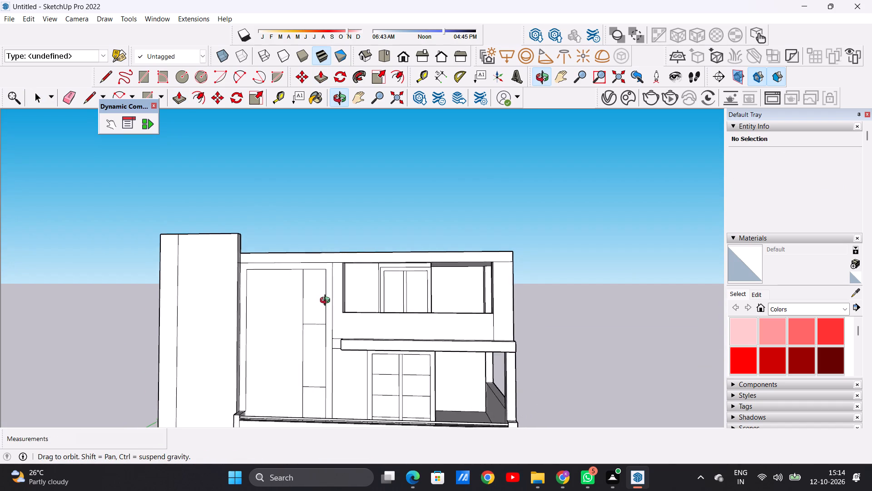
middle_drag(327, 301, 337, 307)
middle_click(337, 308)
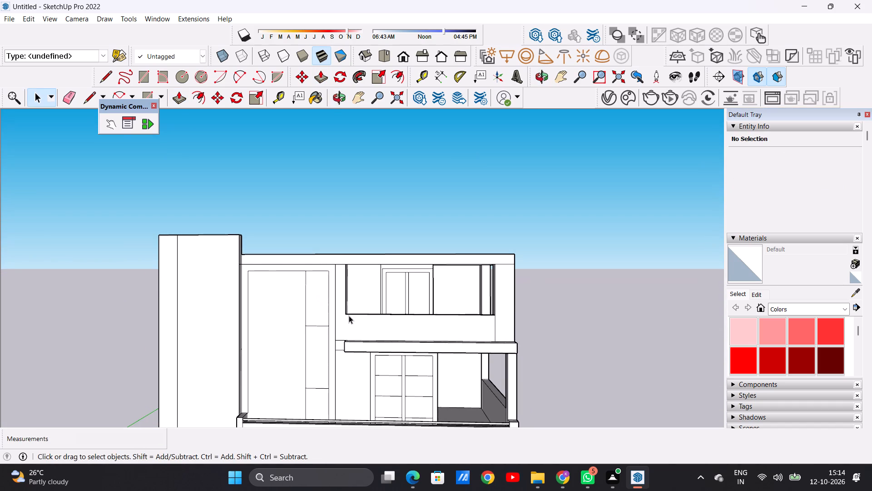
scroll(337, 256, up, 7)
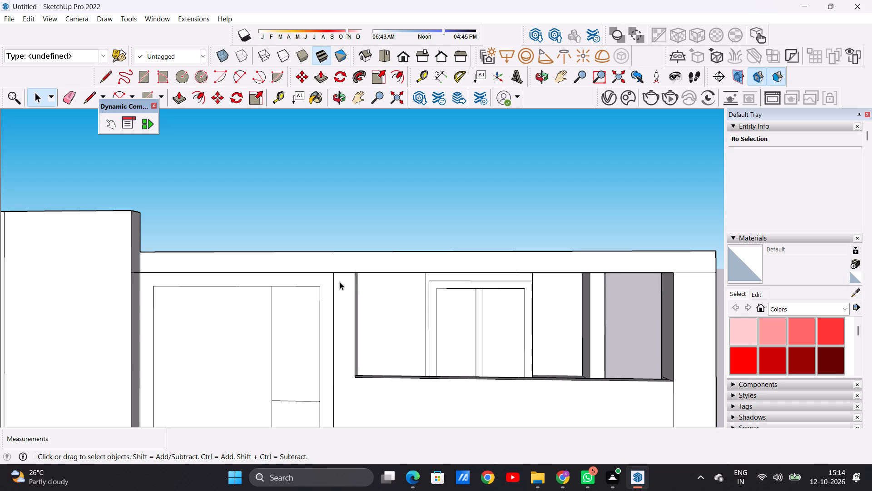
scroll(358, 284, down, 5)
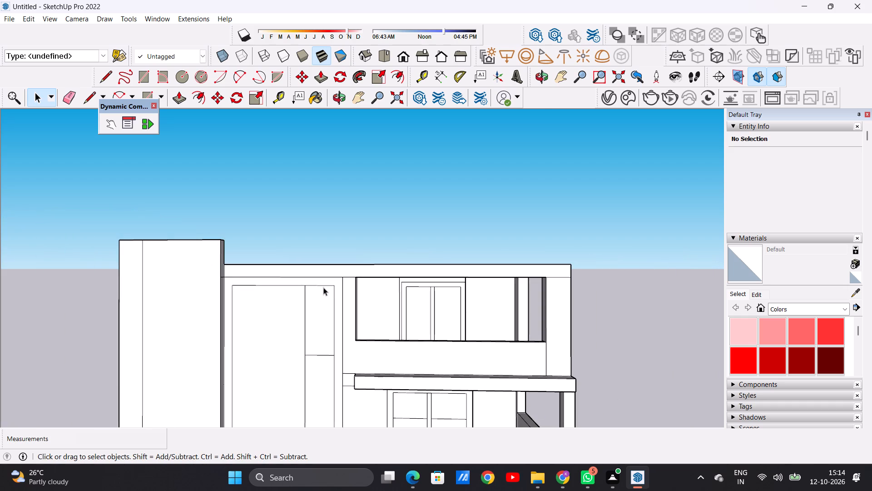
scroll(273, 308, down, 3)
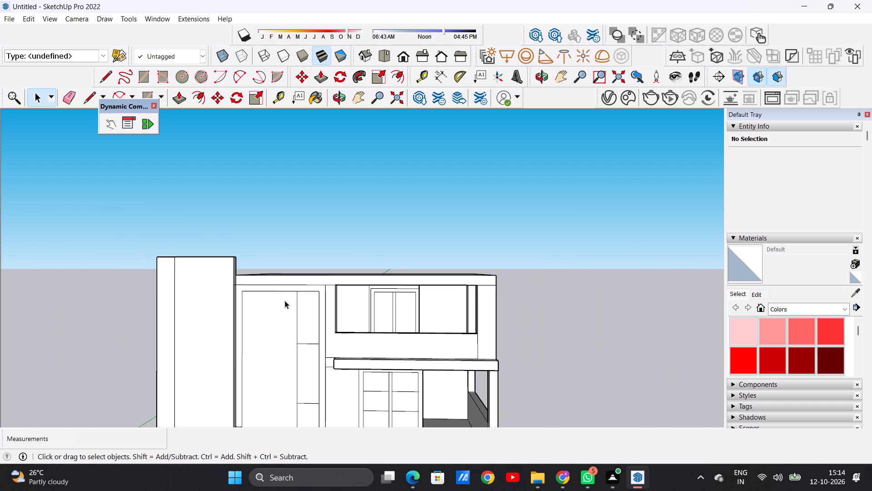
scroll(275, 274, up, 6)
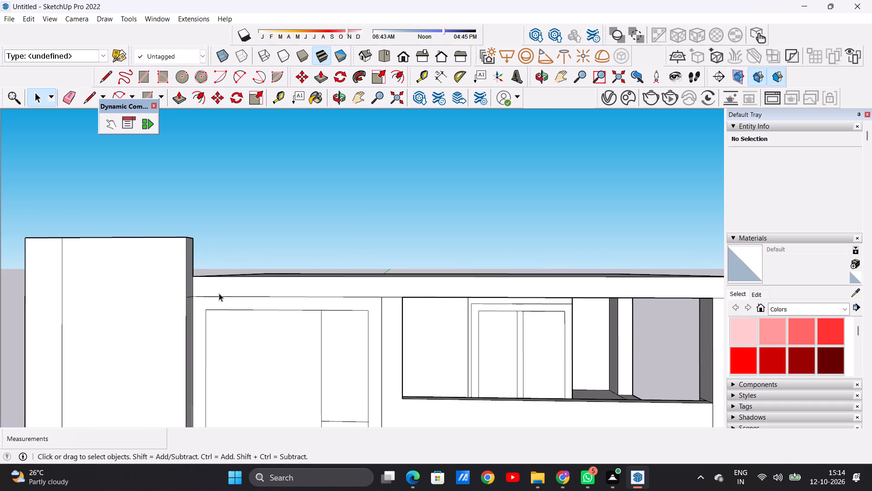
key(l)
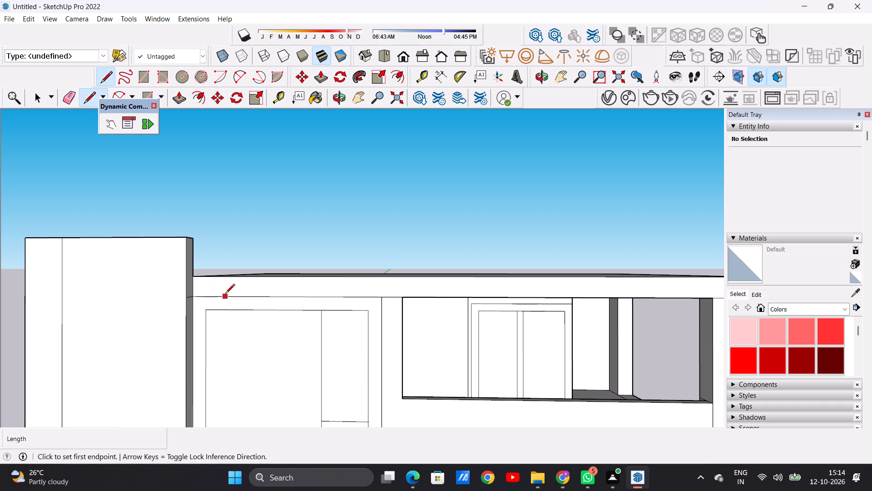
click(225, 294)
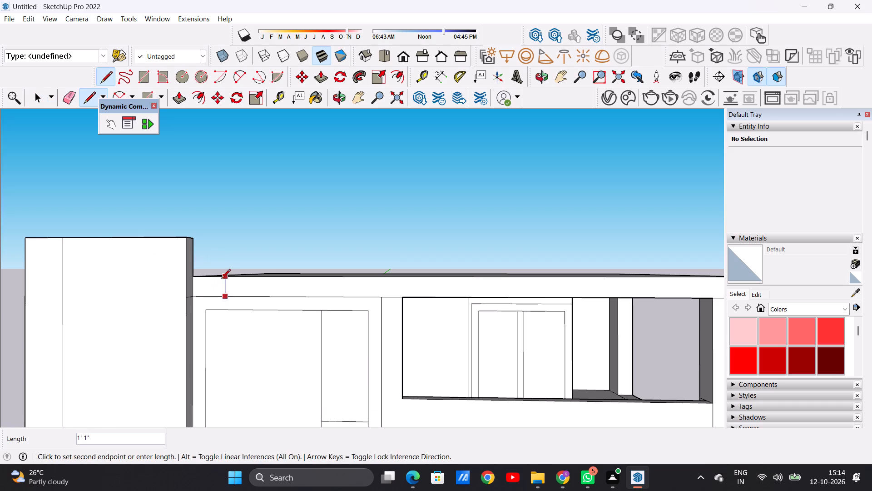
click(225, 277)
scroll(229, 291, down, 7)
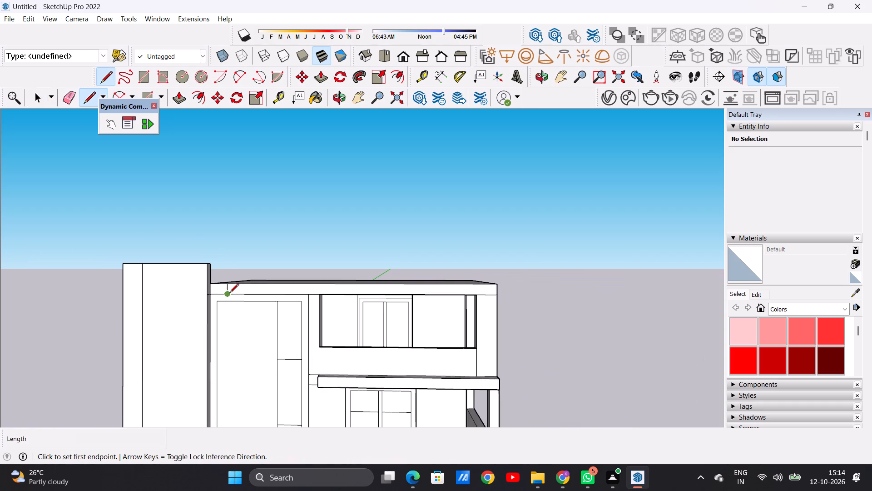
key(space)
Push/Pull the roof slab's front face beyond the dividing line forward 1' 10 1/8" as an overhang.
scroll(309, 306, down, 5)
middle_drag(455, 296, 398, 300)
scroll(417, 293, up, 9)
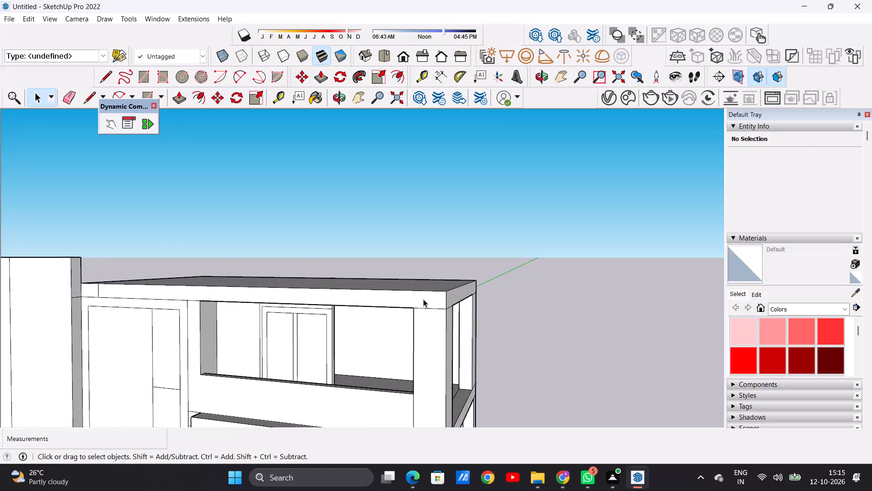
key(p)
click(426, 299)
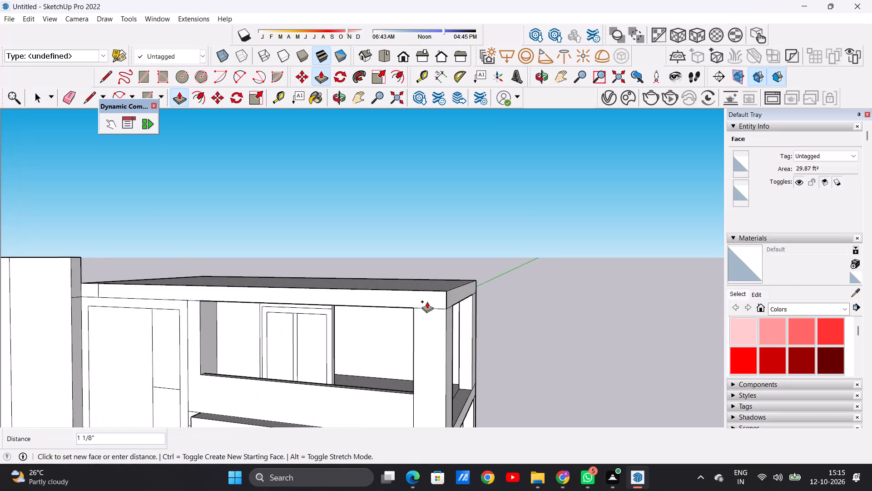
click(420, 302)
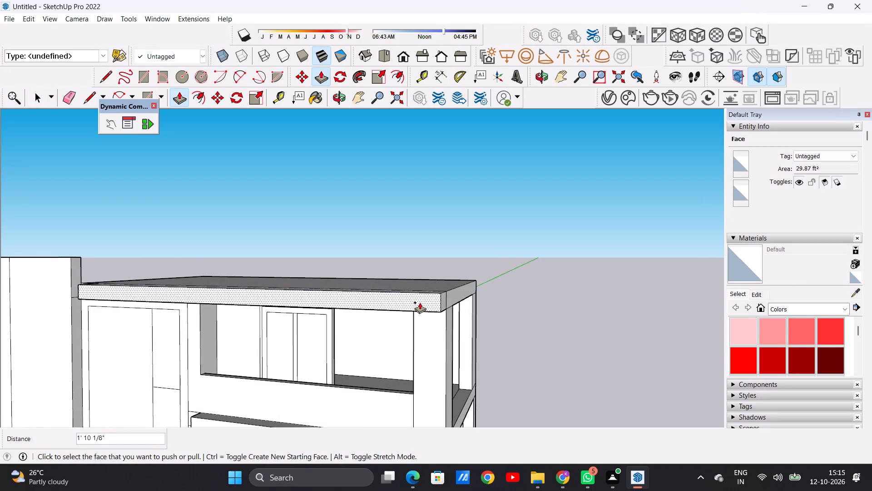
key(space)
middle_drag(486, 297, 409, 316)
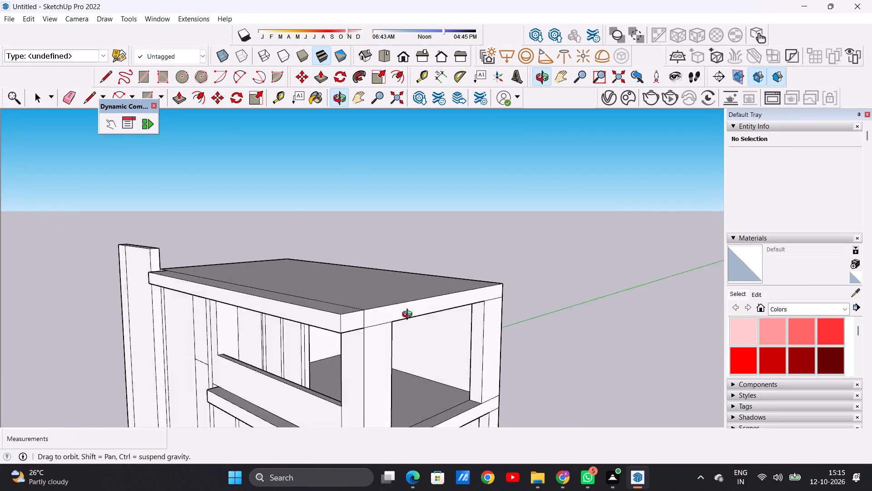
Push/Pull the roof slab's front overhang face back about 8 7/8" to shorten the overhang.
middle_drag(409, 316, 573, 306)
scroll(550, 301, down, 14)
middle_drag(570, 314, 311, 306)
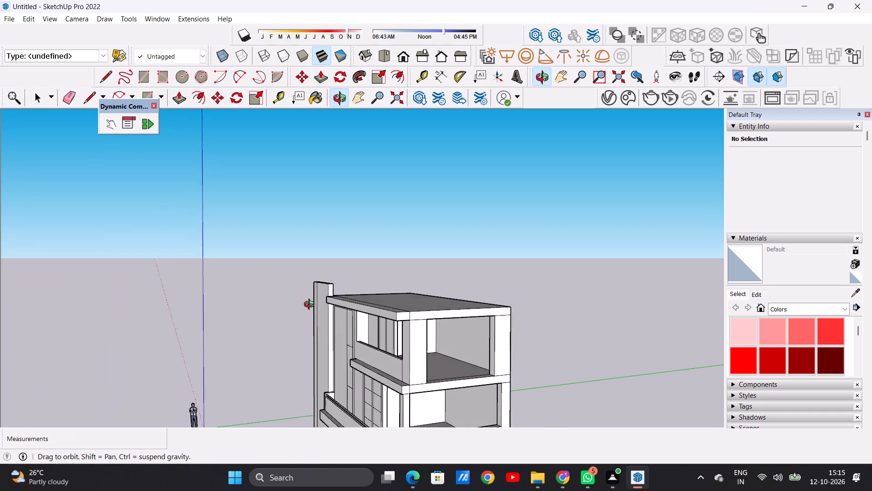
middle_drag(311, 306, 312, 309)
scroll(374, 320, up, 3)
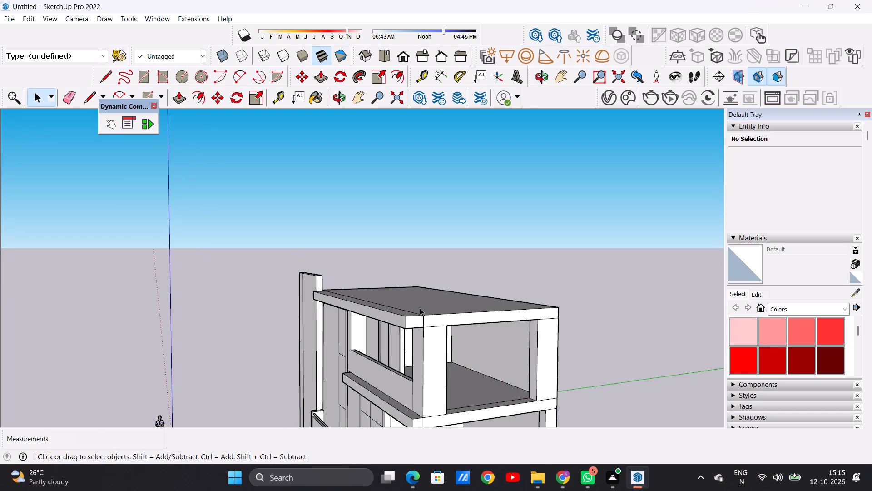
scroll(421, 308, up, 1)
scroll(421, 308, down, 1)
scroll(421, 308, up, 8)
key(p)
scroll(388, 330, up, 3)
click(391, 323)
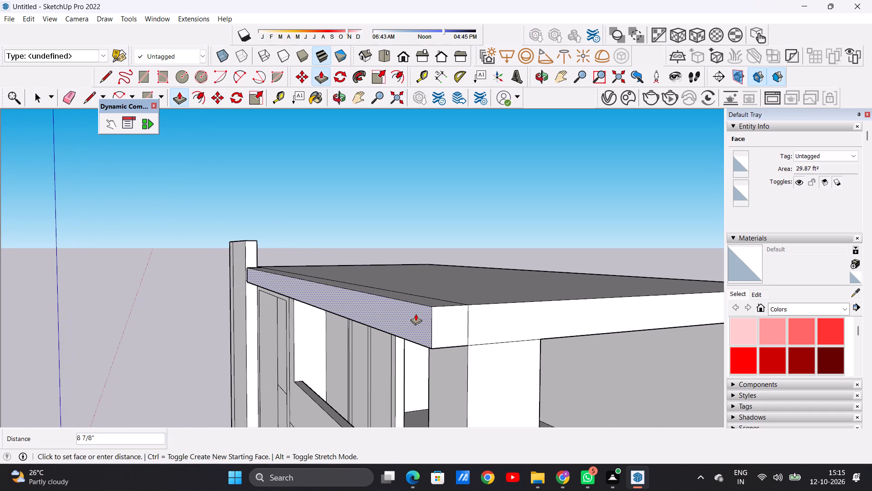
click(416, 314)
key(space)
Examine the front elevation to judge the roof slab's overhang against the end wall and balconies.
scroll(389, 327, down, 19)
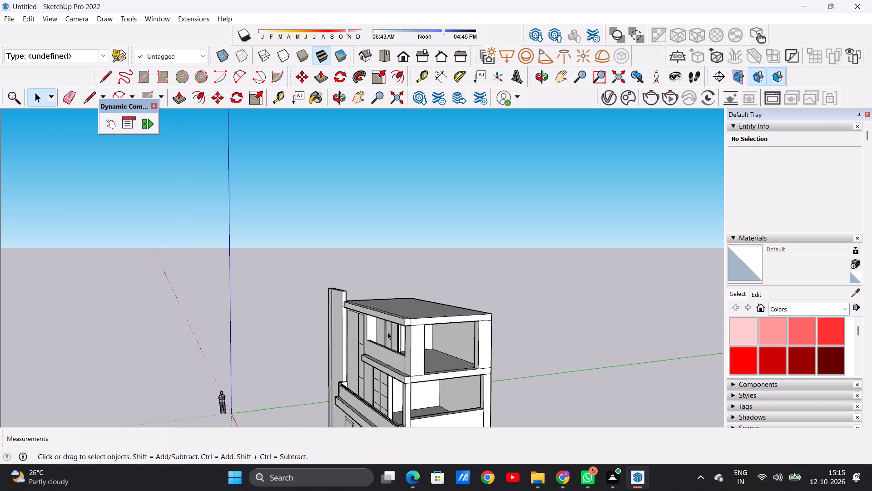
middle_drag(396, 335, 561, 318)
scroll(334, 308, up, 2)
middle_drag(307, 312, 340, 313)
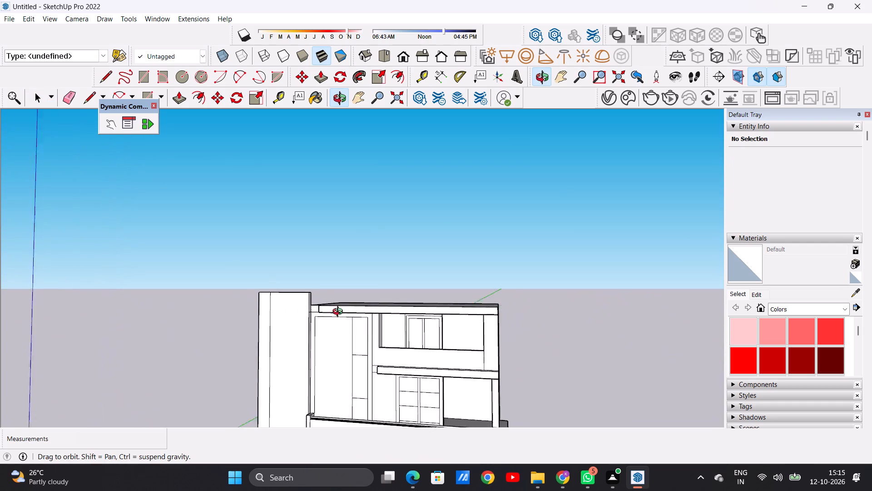
middle_drag(340, 313, 366, 315)
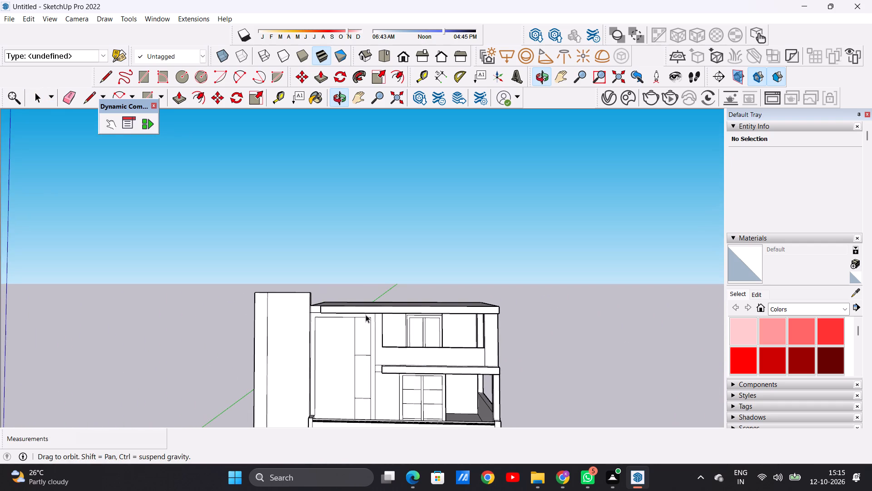
scroll(378, 341, down, 8)
scroll(395, 347, up, 7)
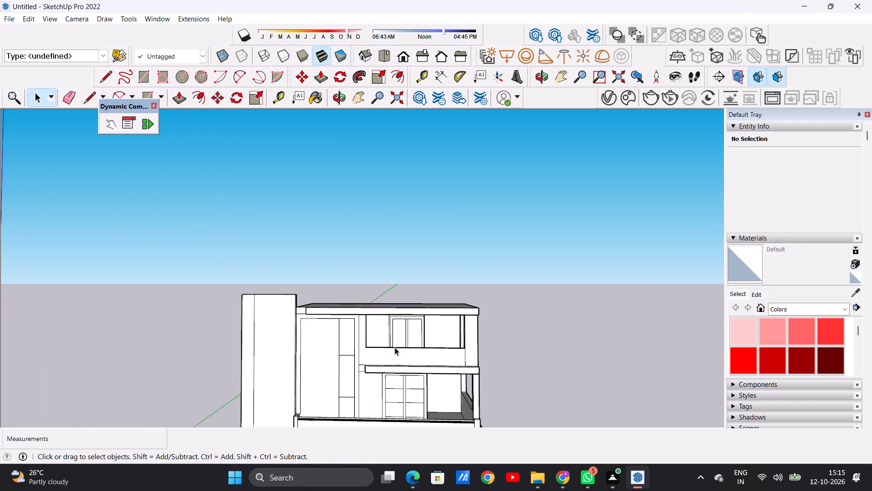
scroll(382, 353, down, 8)
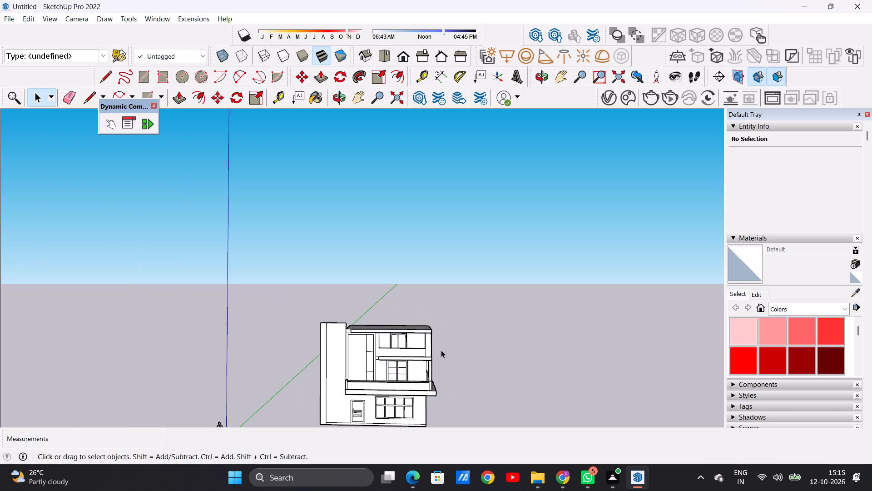
Push/Pull the upper balcony's side ledge up 2' 9 1/2" to the height of the front parapet.
middle_drag(440, 349, 351, 344)
scroll(353, 346, up, 6)
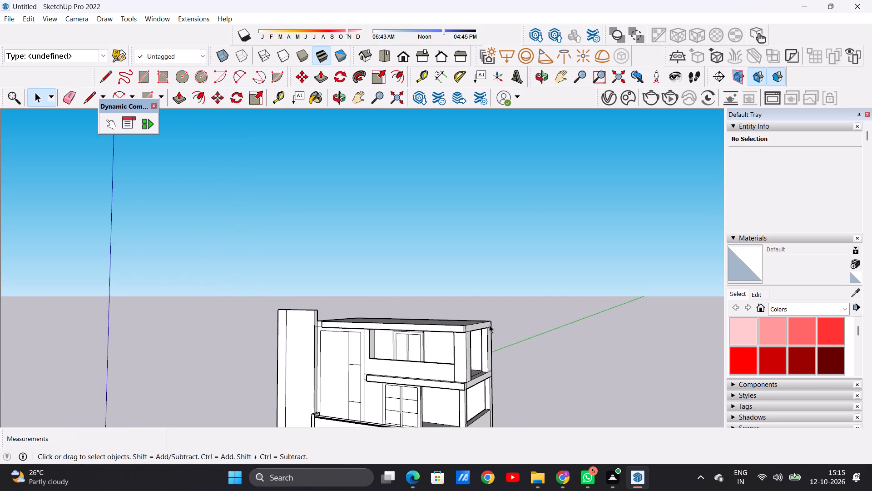
scroll(486, 324, up, 6)
middle_drag(446, 334, 372, 366)
scroll(383, 362, up, 7)
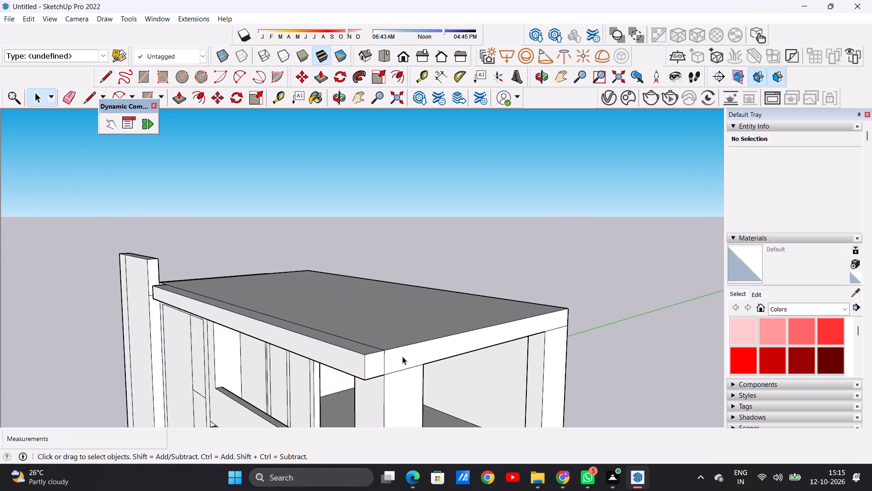
scroll(401, 359, down, 17)
middle_drag(398, 359, 403, 390)
scroll(416, 379, up, 4)
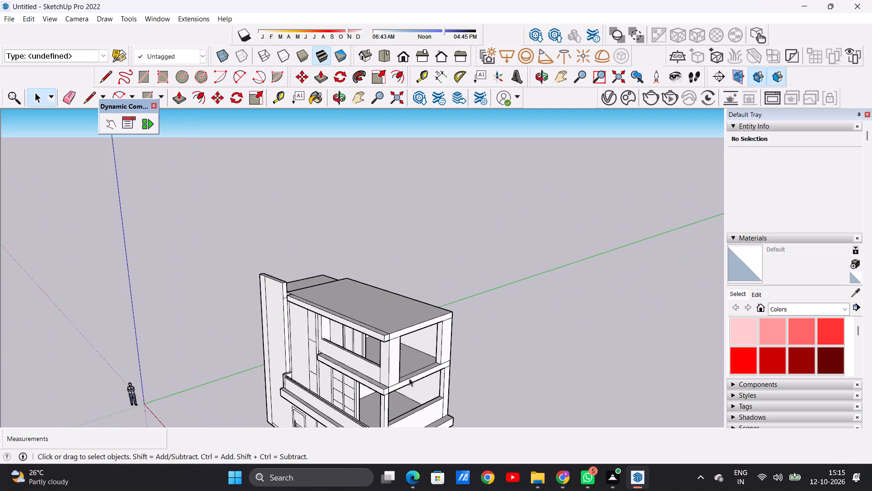
middle_drag(398, 372, 395, 410)
scroll(402, 374, up, 11)
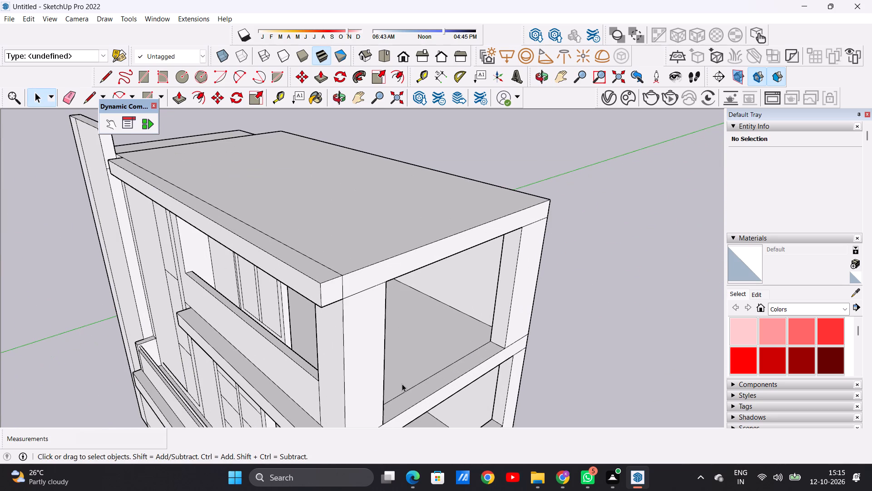
key(p)
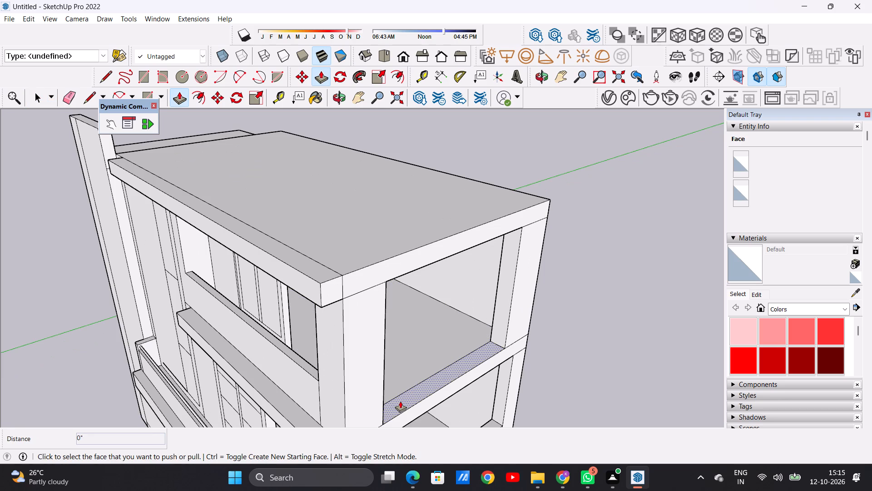
click(400, 401)
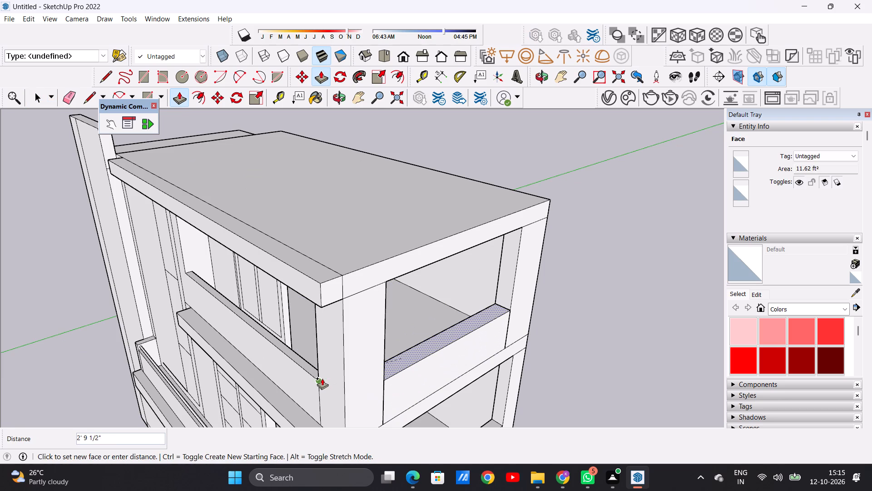
click(322, 378)
key(space)
Erase the vertical edge dividing the roof slab's side face near its front corner.
scroll(408, 388, down, 11)
scroll(402, 359, up, 7)
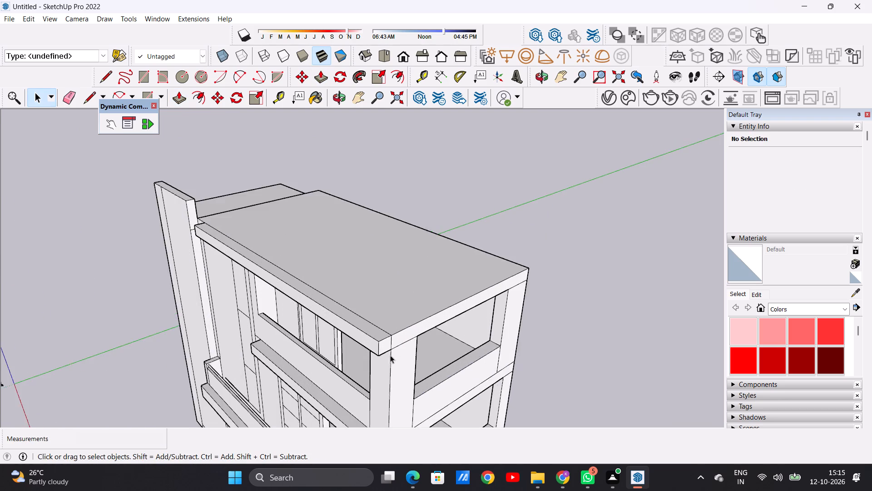
scroll(390, 355, up, 6)
key(e)
scroll(392, 333, up, 2)
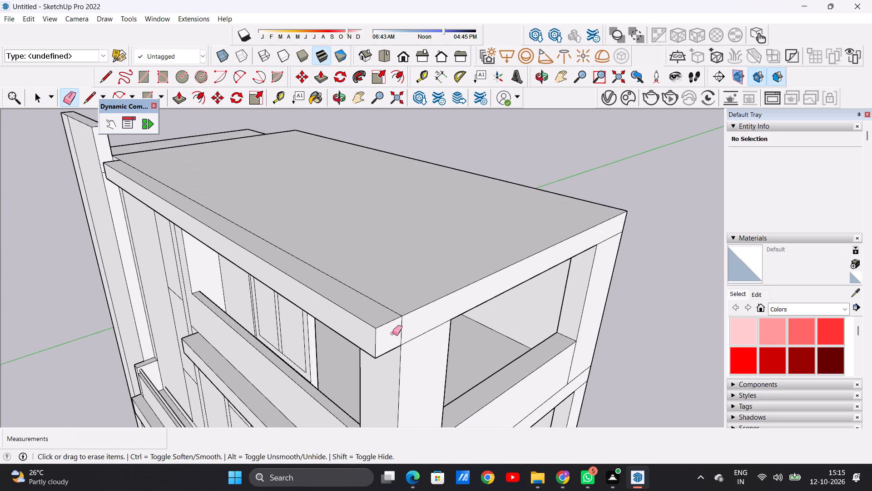
scroll(392, 333, up, 2)
scroll(393, 333, down, 1)
scroll(394, 333, up, 1)
drag(395, 334, 404, 327)
key(space)
Push/Pull the roof slab's whole side face outward about 1' 9" as a side overhang.
text(P)
click(393, 329)
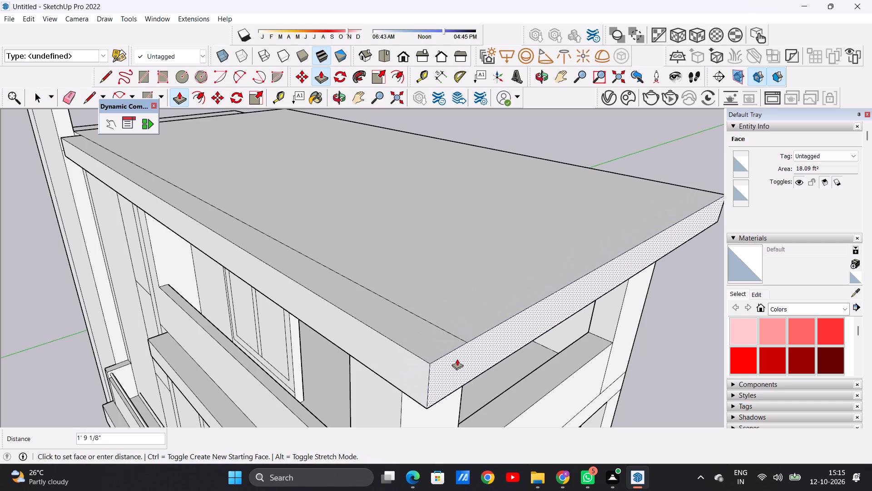
click(450, 356)
key(space)
Examine the roof slab's overhangs and the raised end wall from the front and from above.
scroll(426, 366, down, 12)
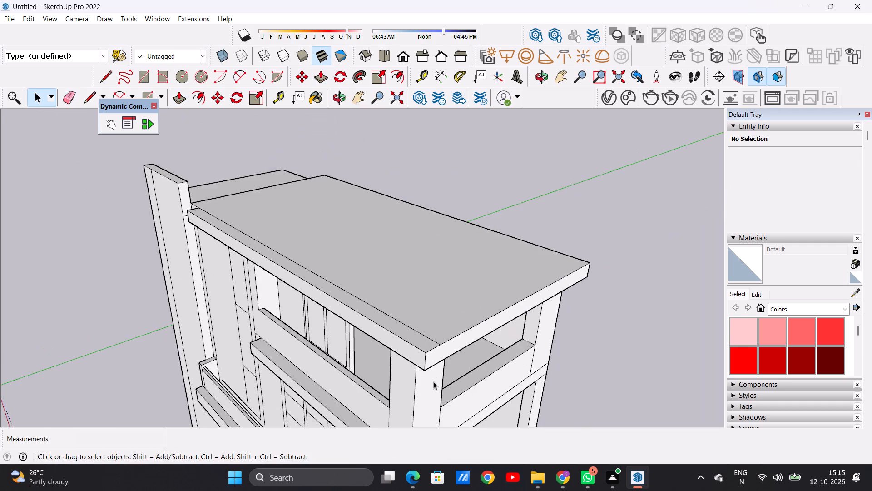
middle_drag(432, 382, 526, 315)
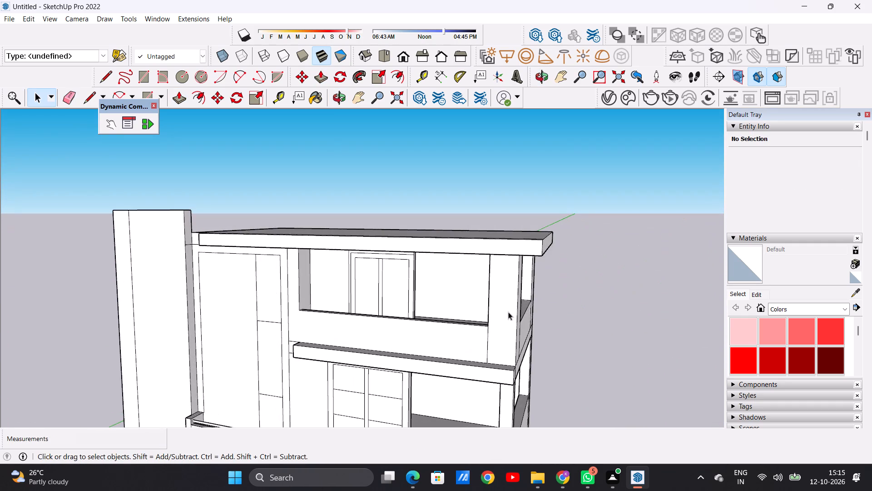
scroll(456, 313, down, 10)
middle_drag(407, 326, 471, 302)
scroll(431, 295, up, 3)
scroll(431, 295, down, 1)
scroll(431, 295, up, 3)
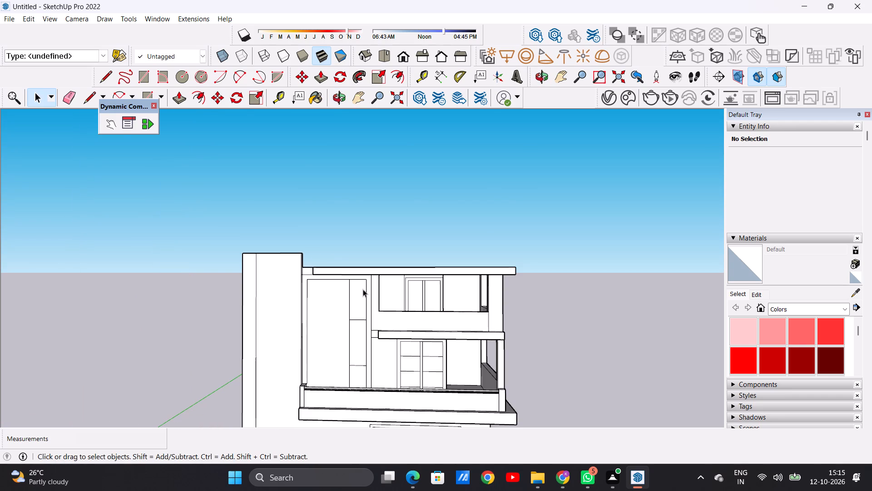
scroll(322, 276, down, 3)
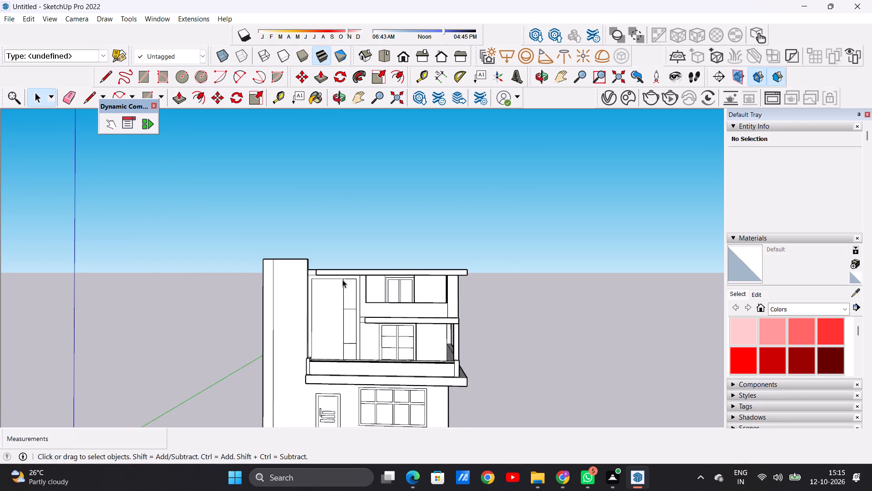
scroll(342, 280, up, 5)
middle_drag(340, 260, 326, 373)
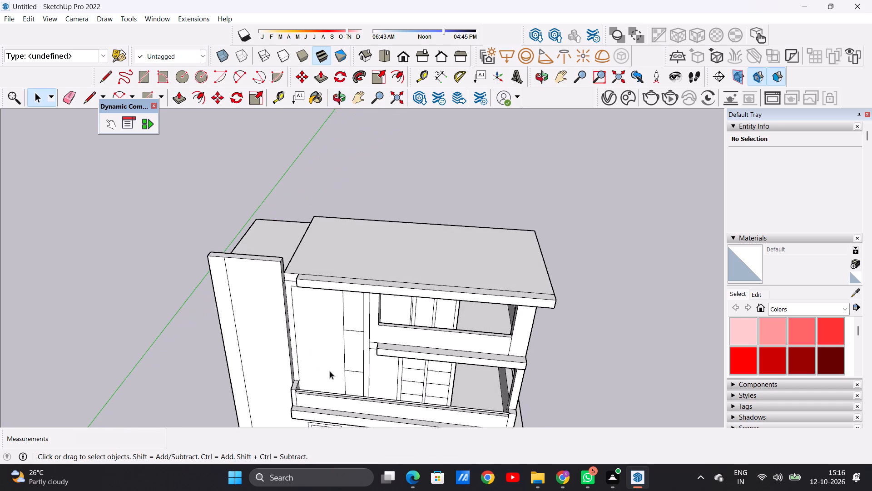
scroll(334, 291, up, 8)
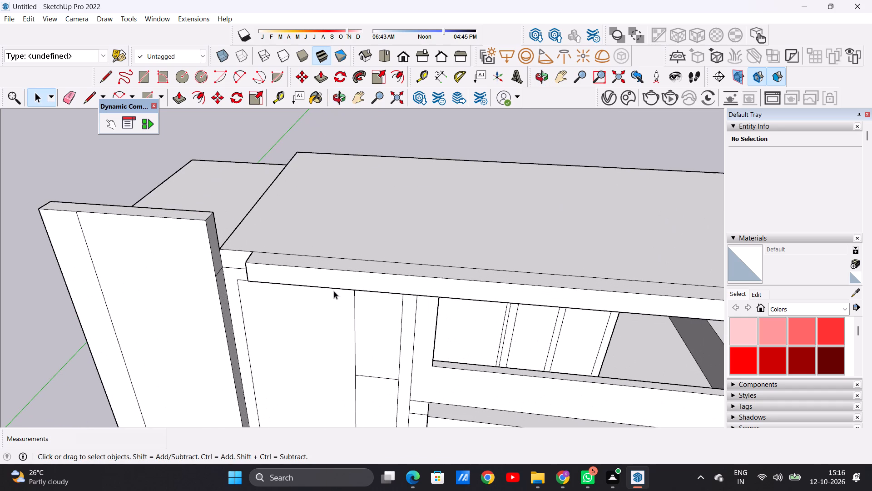
scroll(333, 291, down, 4)
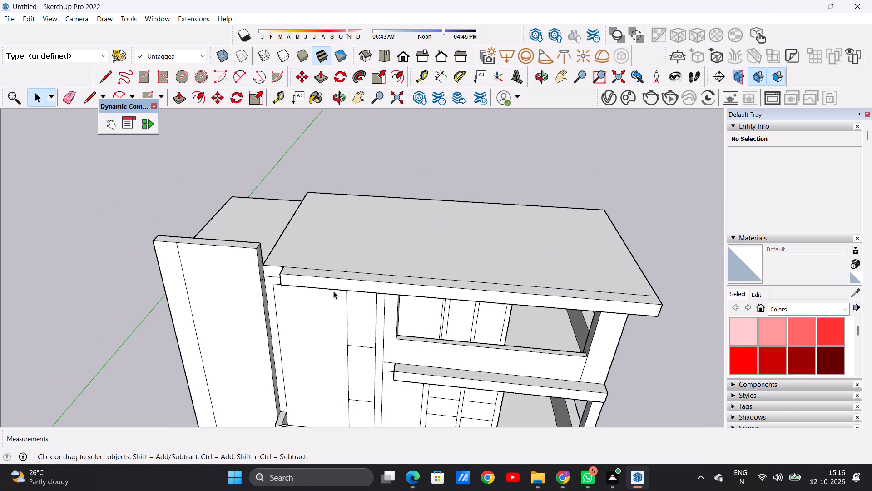
scroll(333, 291, down, 3)
middle_drag(334, 322, 336, 275)
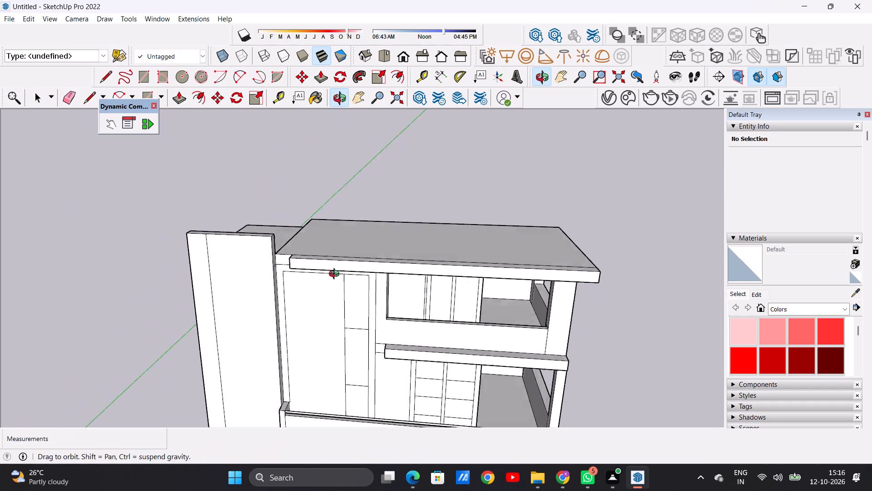
middle_drag(336, 275, 345, 217)
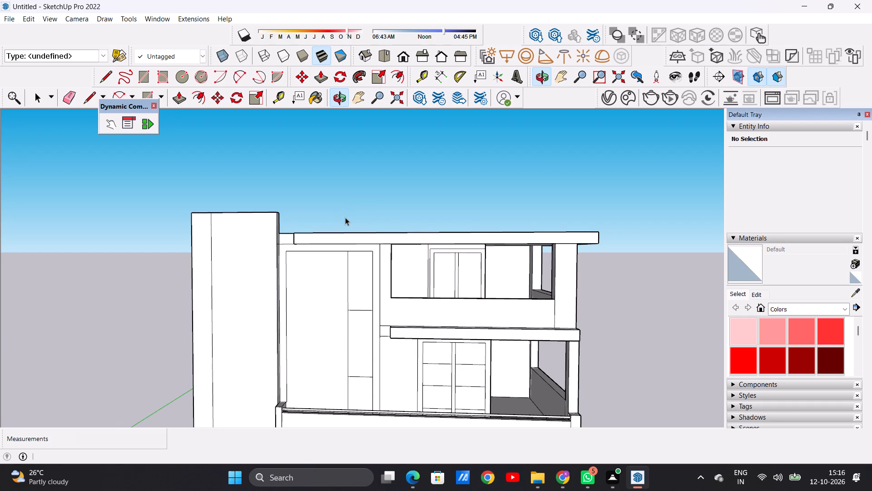
scroll(334, 245, up, 1)
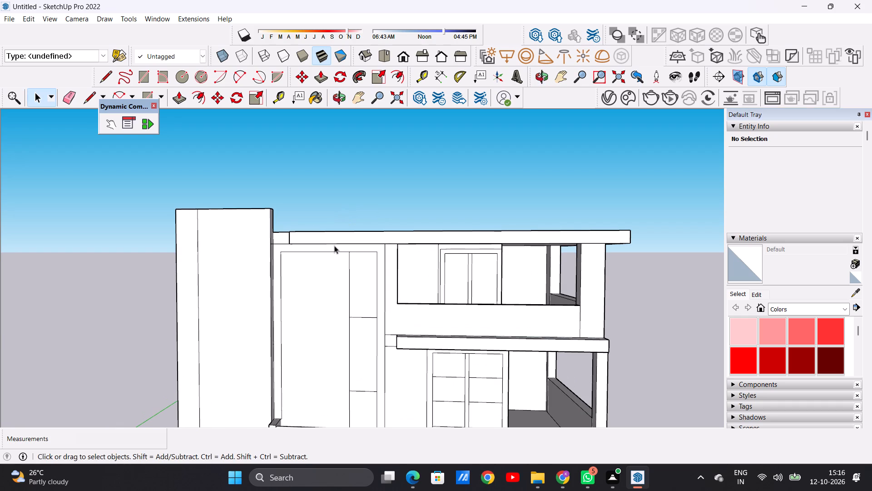
scroll(282, 251, down, 5)
middle_drag(323, 209, 323, 238)
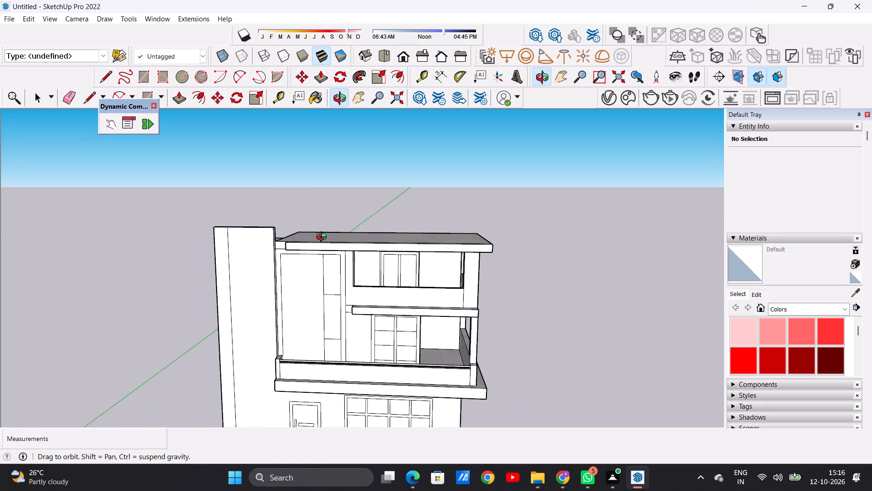
middle_drag(323, 238, 327, 257)
scroll(261, 223, up, 3)
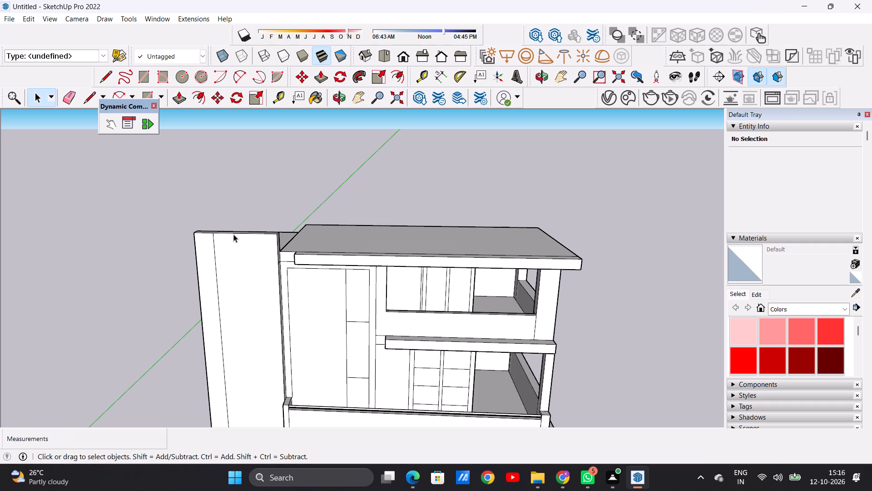
Push/Pull the top face of the raised end wall upward to make it taller above the roof slab.
middle_drag(243, 240, 363, 235)
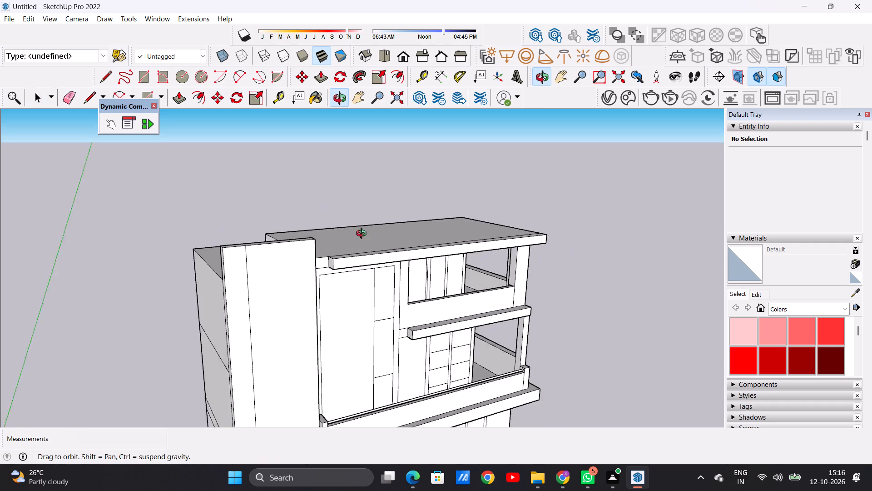
middle_drag(363, 235, 205, 296)
scroll(252, 235, up, 7)
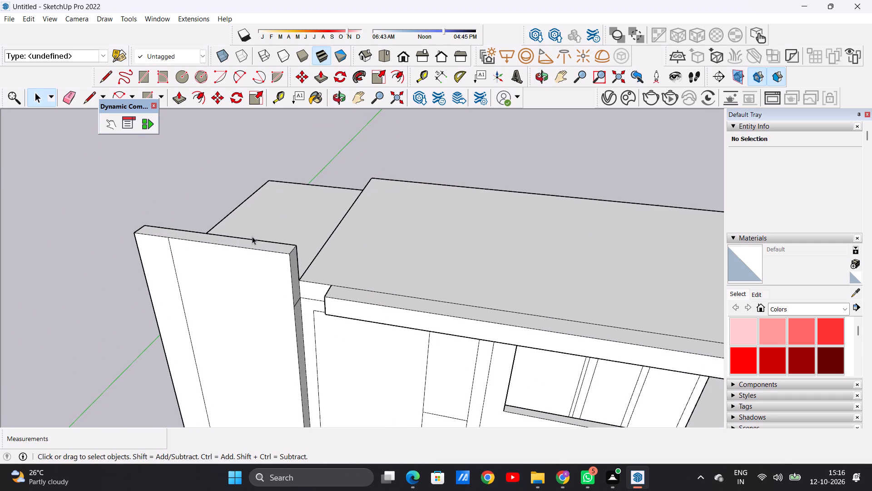
key(p)
scroll(259, 231, up, 2)
scroll(261, 234, down, 1)
scroll(263, 237, up, 3)
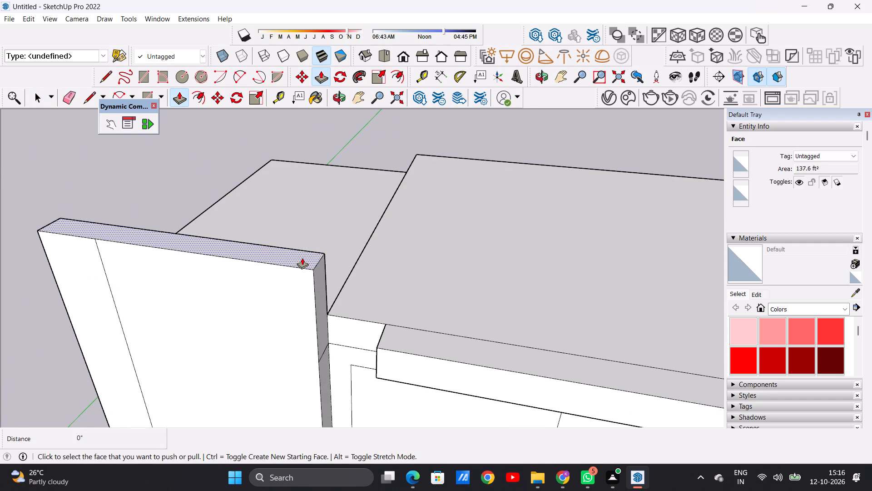
click(302, 258)
click(297, 215)
key(space)
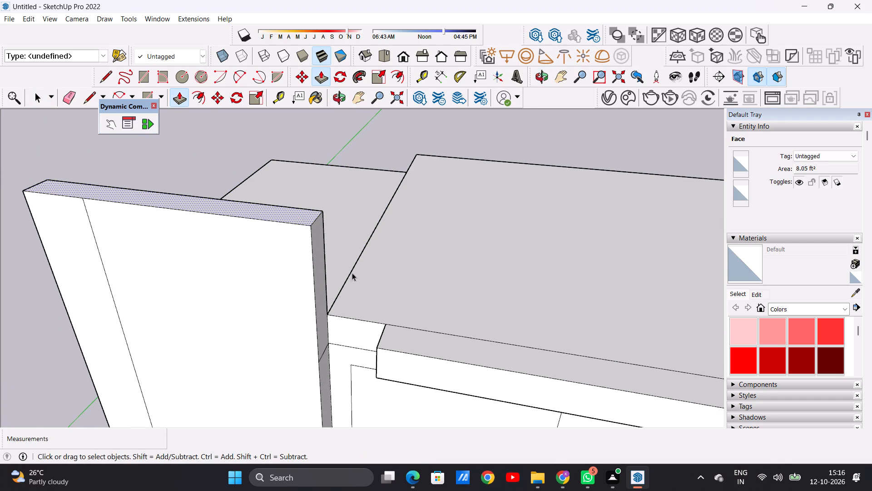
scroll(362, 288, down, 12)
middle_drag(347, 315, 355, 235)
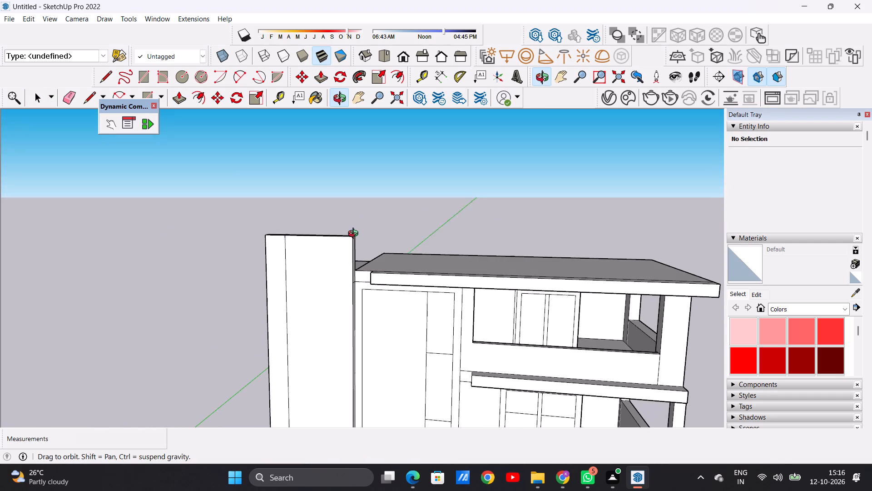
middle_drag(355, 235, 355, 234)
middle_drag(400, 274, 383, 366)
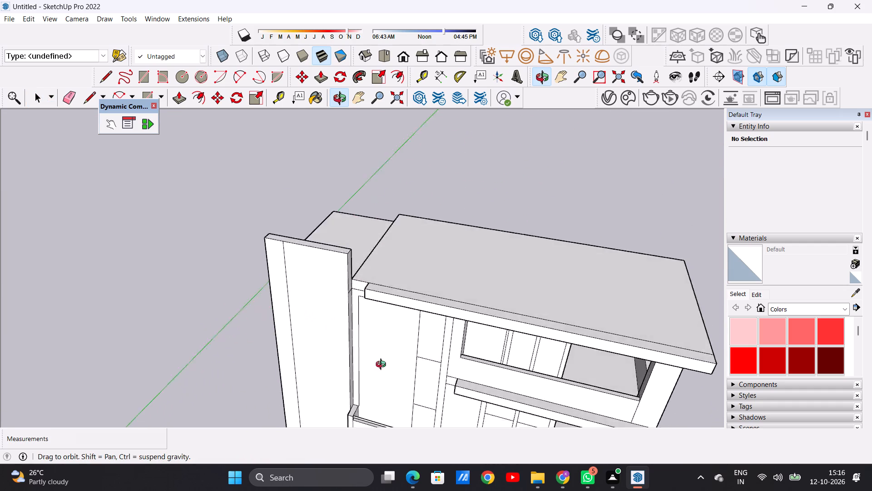
Push/Pull the lower roof section behind the raised end wall up about 1' 1", level with the roof slab's top.
middle_drag(383, 366, 429, 386)
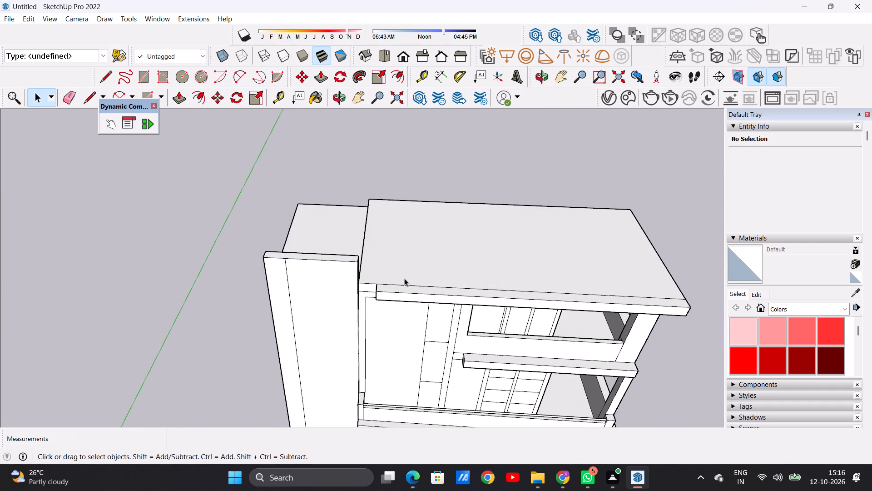
scroll(406, 271, up, 5)
middle_drag(410, 275, 383, 215)
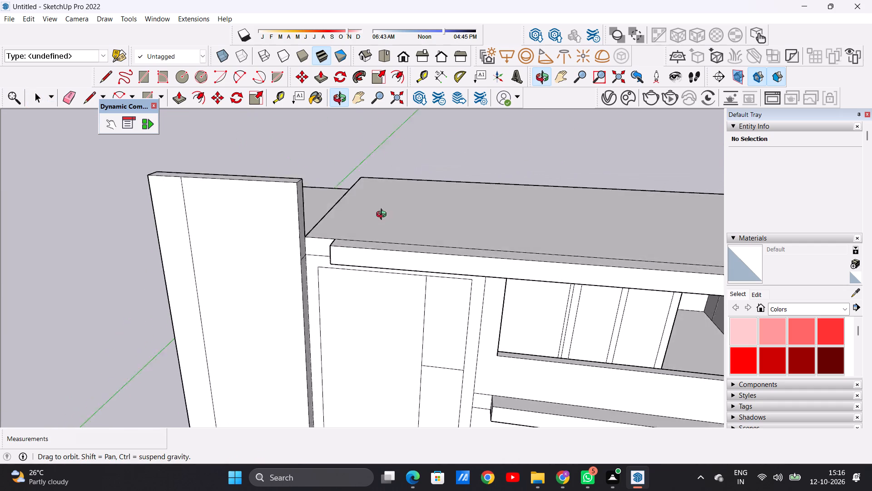
middle_drag(383, 215, 358, 179)
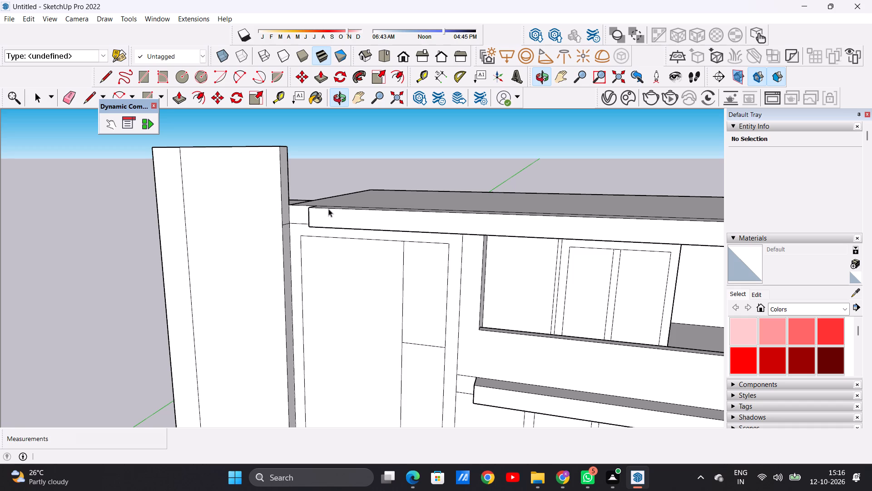
scroll(342, 215, down, 2)
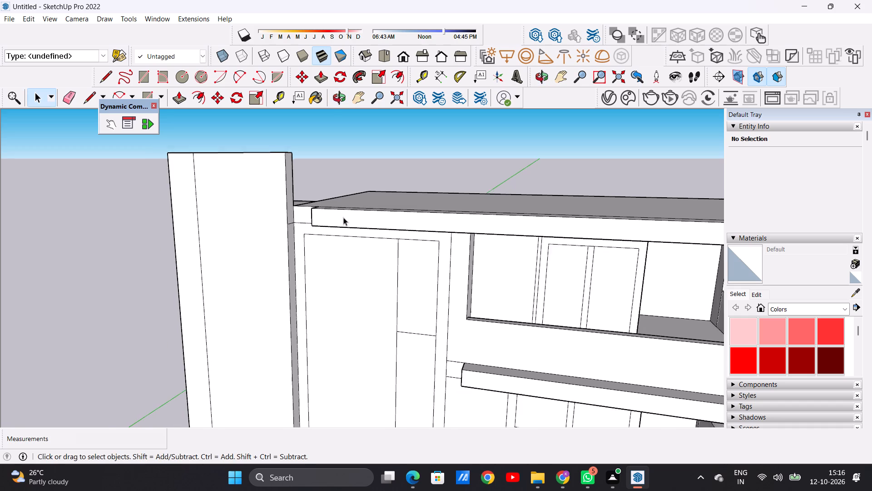
scroll(343, 217, down, 3)
middle_drag(309, 189, 528, 270)
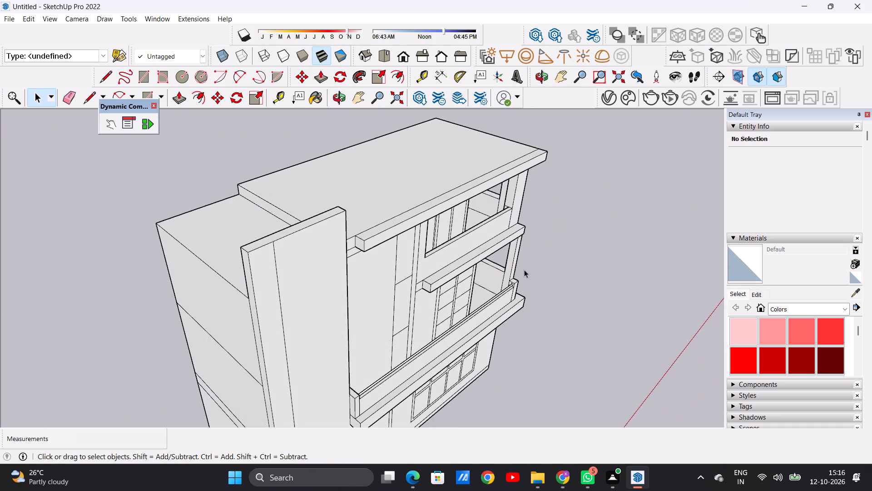
middle_drag(313, 265, 519, 258)
scroll(375, 267, up, 3)
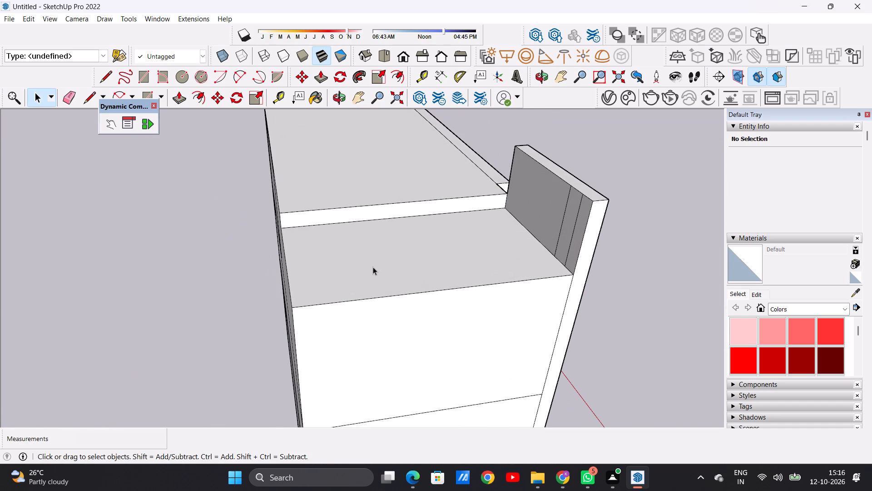
key(p)
click(315, 264)
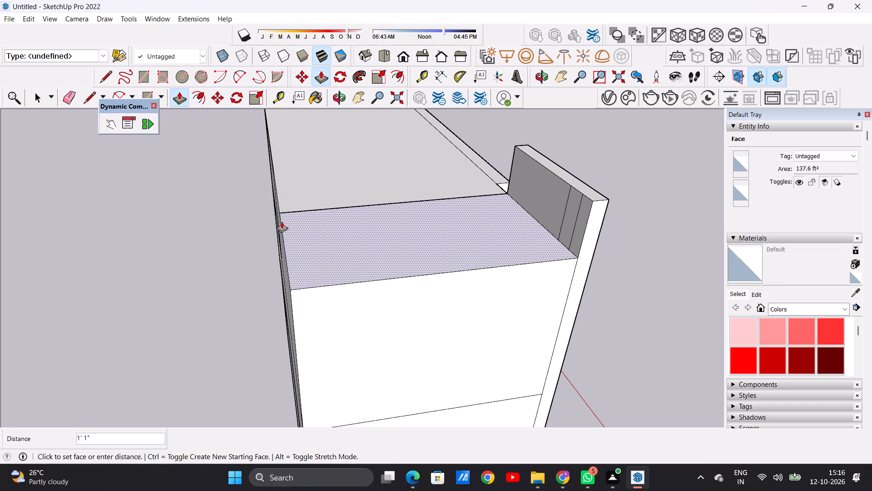
click(278, 214)
key(space)
Examine the roof top, front overhang and raised end wall from the front and from above.
scroll(325, 271, down, 3)
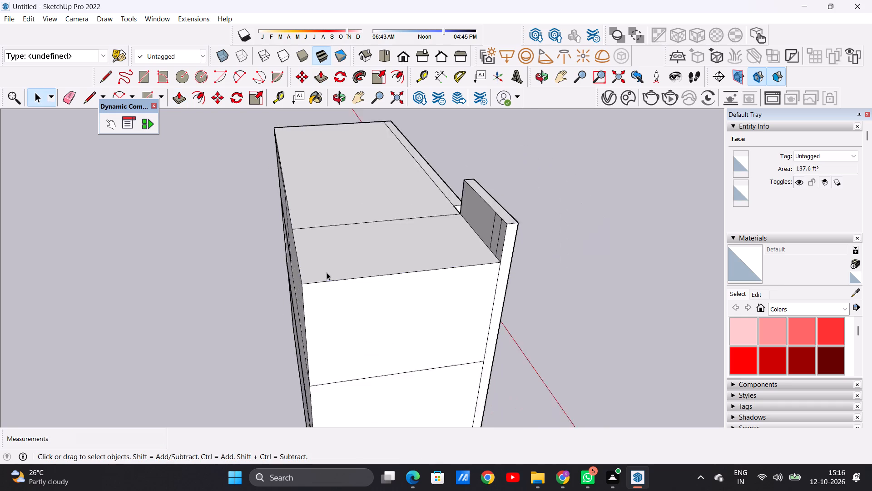
scroll(327, 272, down, 7)
middle_drag(440, 272, 208, 242)
middle_drag(358, 210, 219, 269)
scroll(300, 170, up, 2)
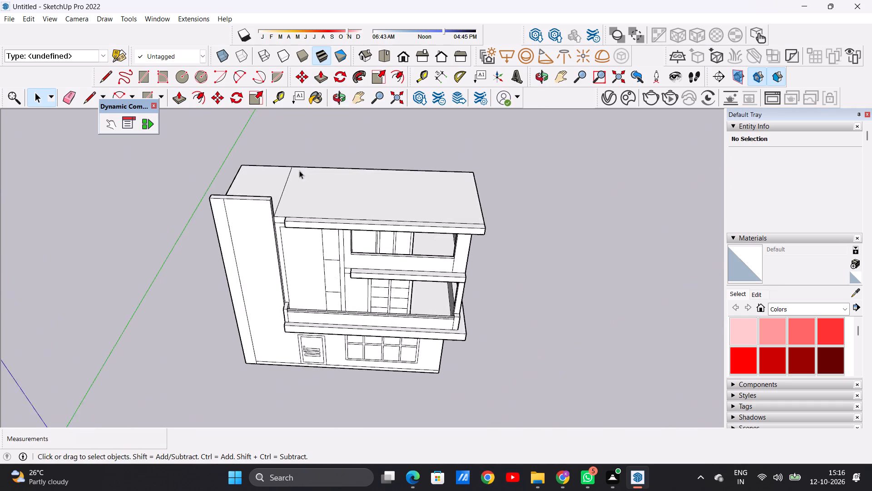
scroll(299, 170, up, 11)
middle_drag(265, 225, 259, 197)
scroll(281, 216, down, 7)
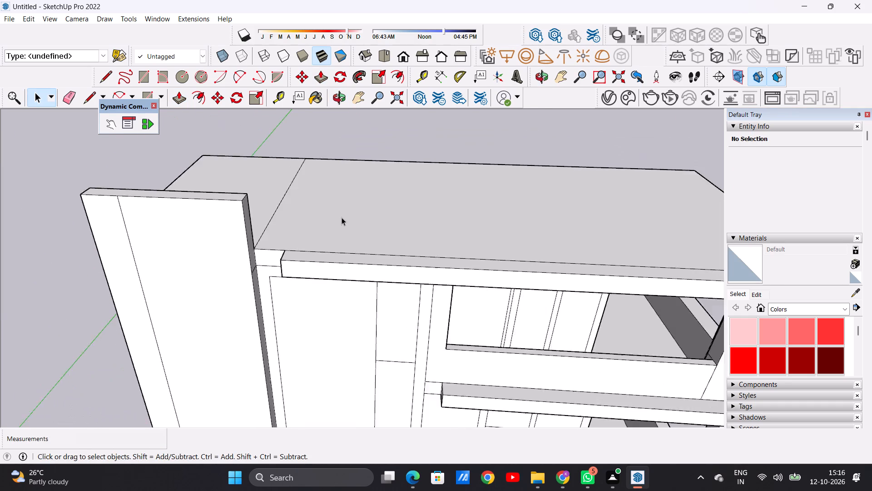
scroll(342, 217, down, 10)
middle_drag(345, 297, 342, 190)
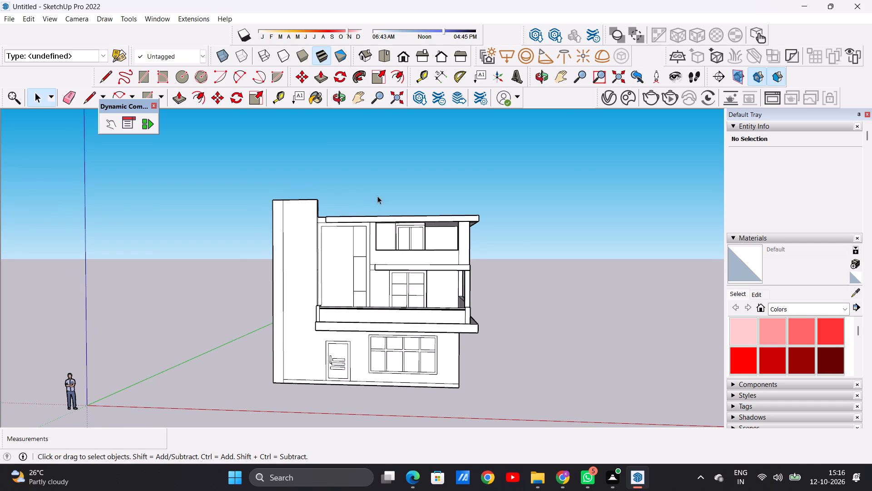
scroll(377, 196, up, 4)
middle_drag(330, 200, 278, 279)
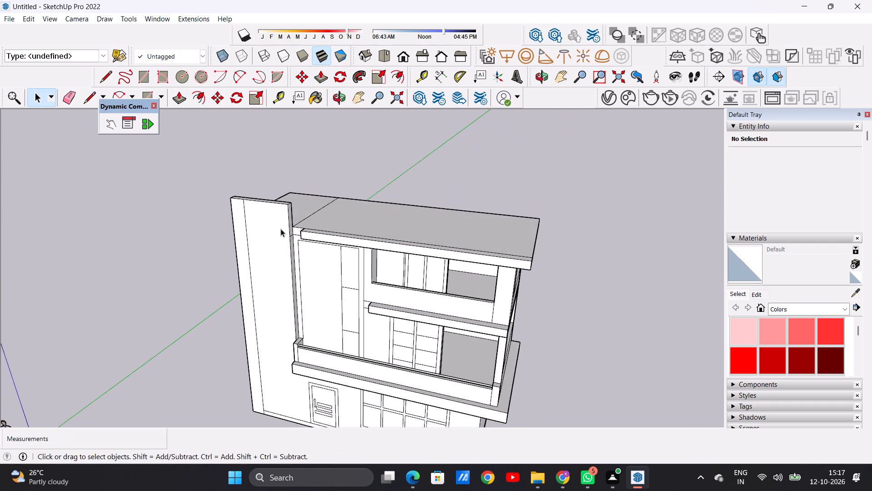
scroll(281, 217, up, 7)
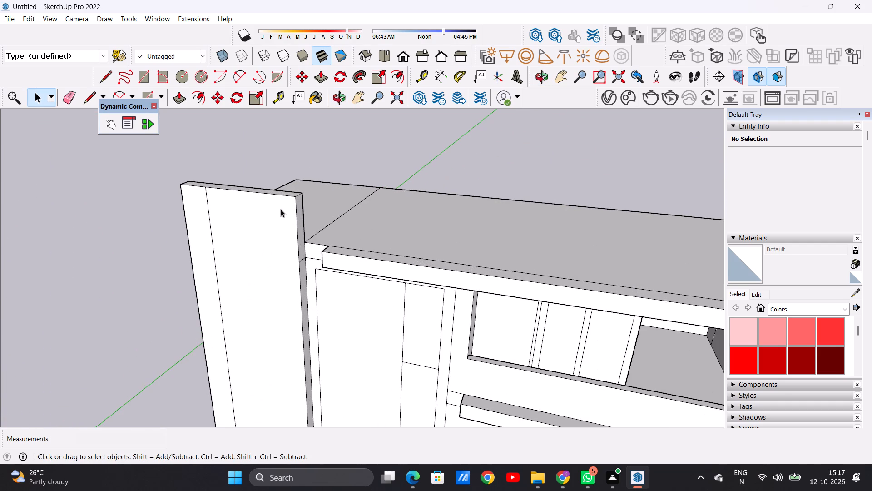
scroll(379, 226, down, 6)
middle_drag(369, 236, 427, 266)
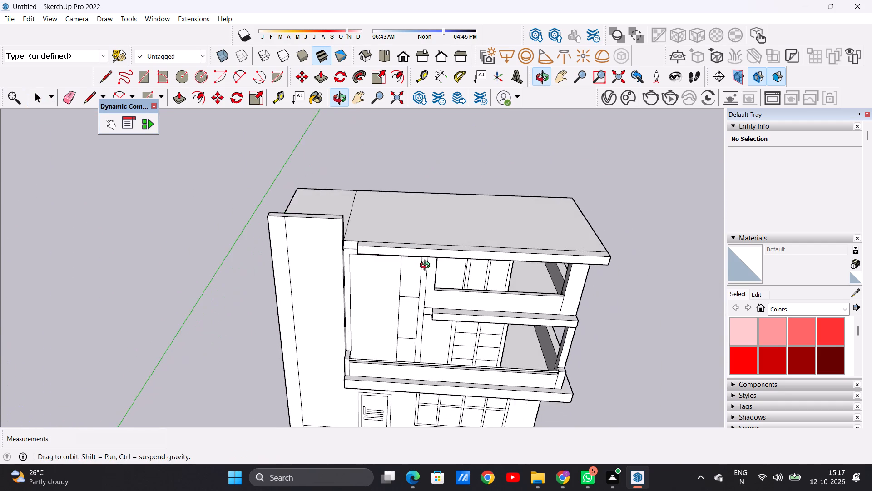
middle_drag(427, 266, 428, 271)
scroll(406, 244, up, 6)
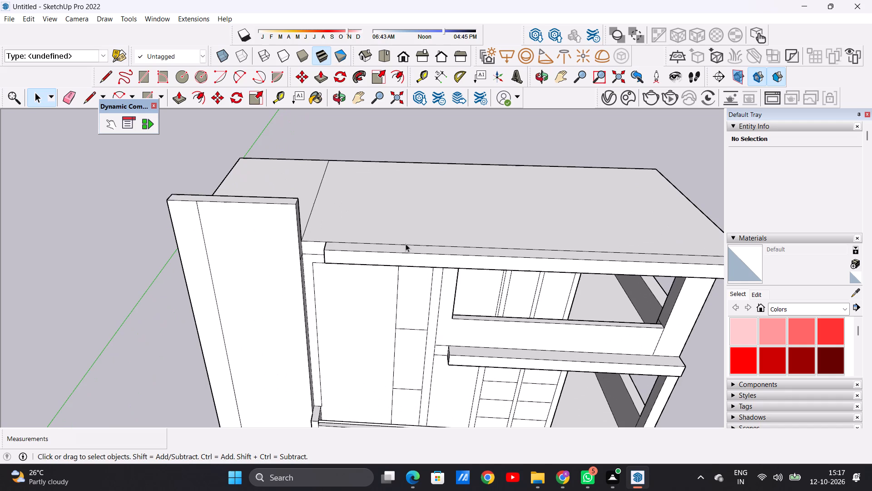
middle_drag(307, 245, 223, 218)
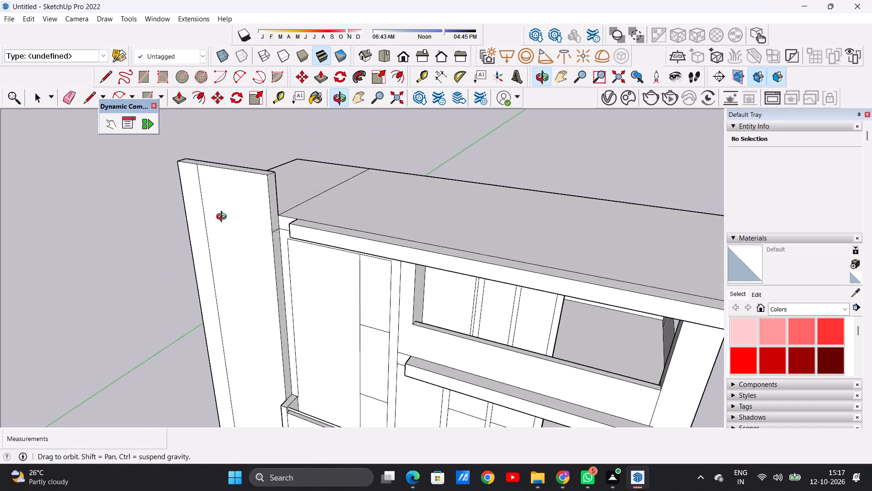
middle_drag(223, 218, 299, 269)
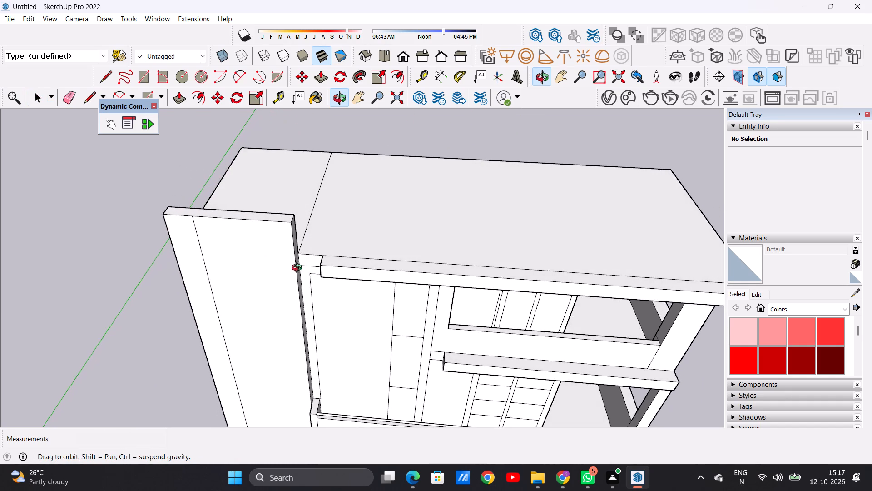
middle_drag(299, 269, 299, 271)
Draw two parallel lines about 1' 1 1/4" long across the roof slab's front overhang strip, near the raised end wall.
scroll(411, 281, up, 2)
key(l)
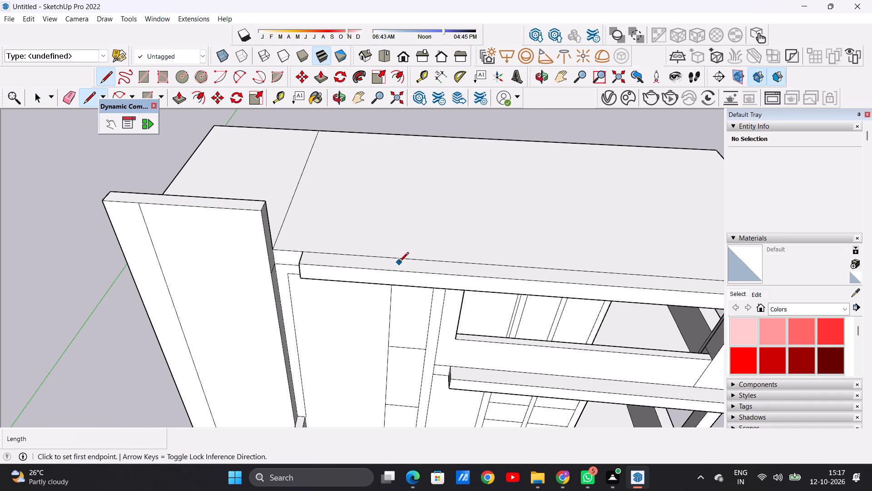
click(391, 270)
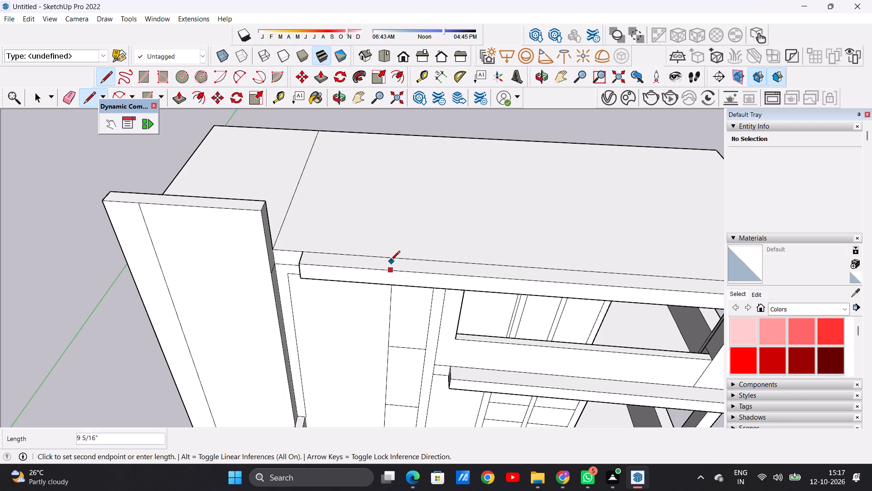
click(391, 258)
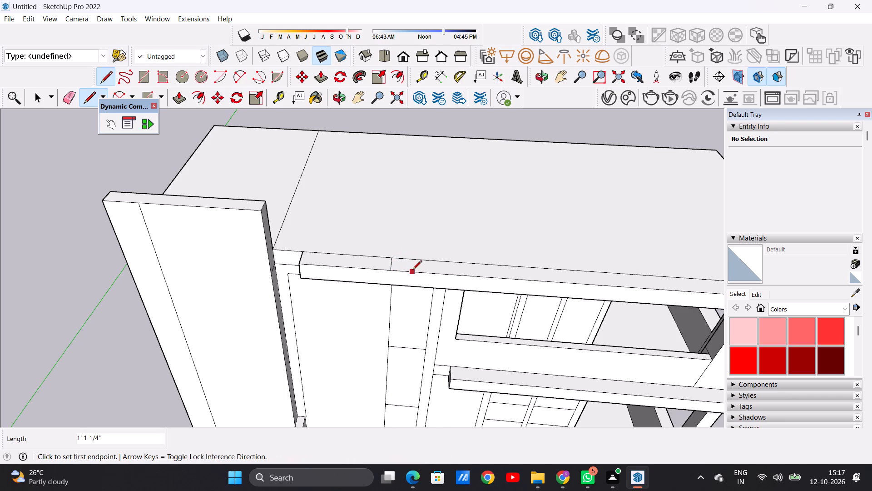
click(414, 269)
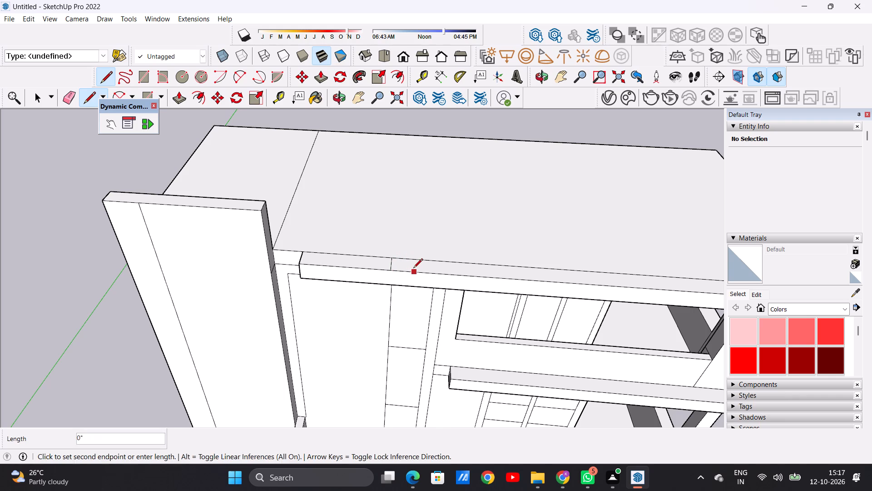
click(413, 259)
key(space)
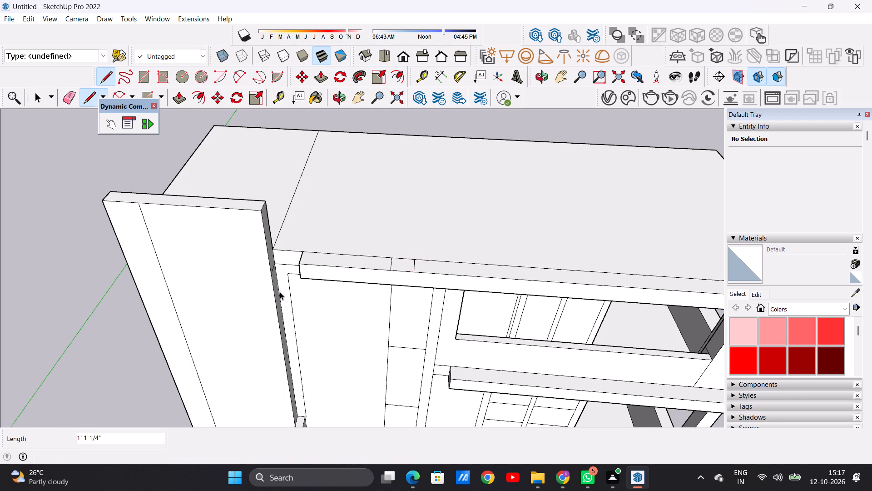
Push/Pull the small rectangle between the two lines up about 3' 4 7/16" to the raised end wall's top height.
scroll(280, 292, down, 5)
middle_drag(332, 296, 327, 185)
middle_drag(347, 205, 347, 230)
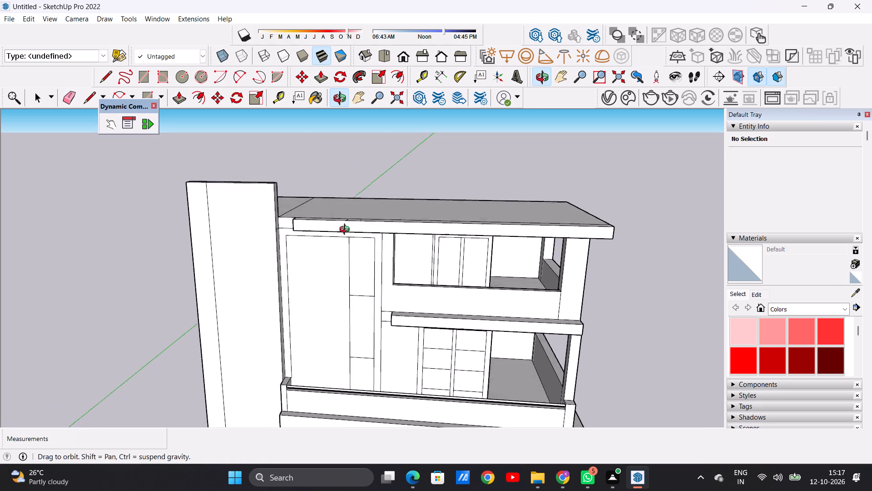
middle_drag(347, 230, 271, 319)
scroll(323, 250, up, 6)
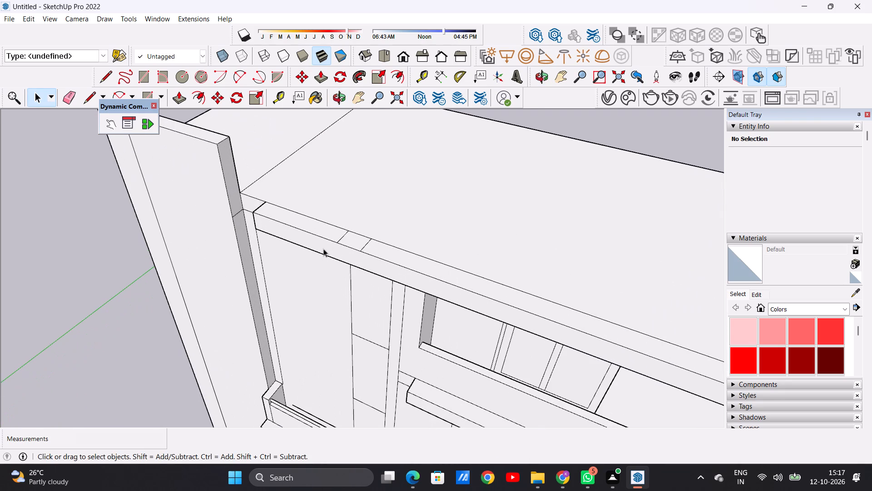
key(p)
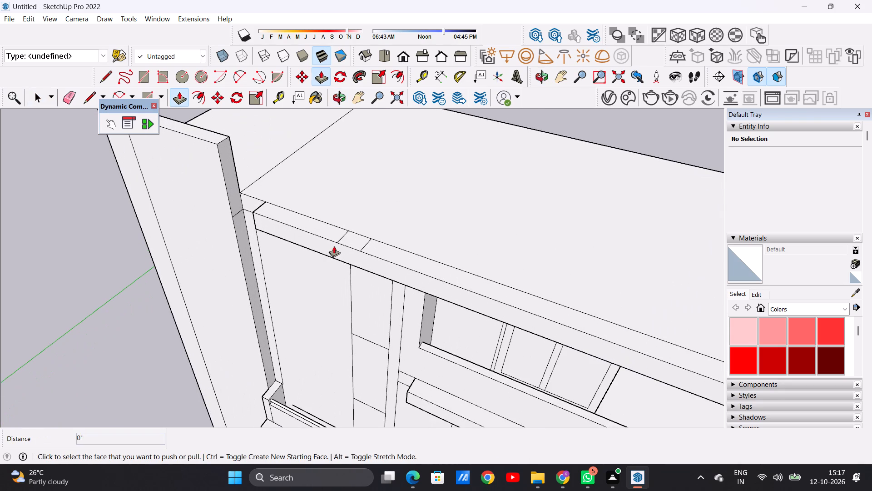
click(353, 237)
scroll(362, 179, down, 4)
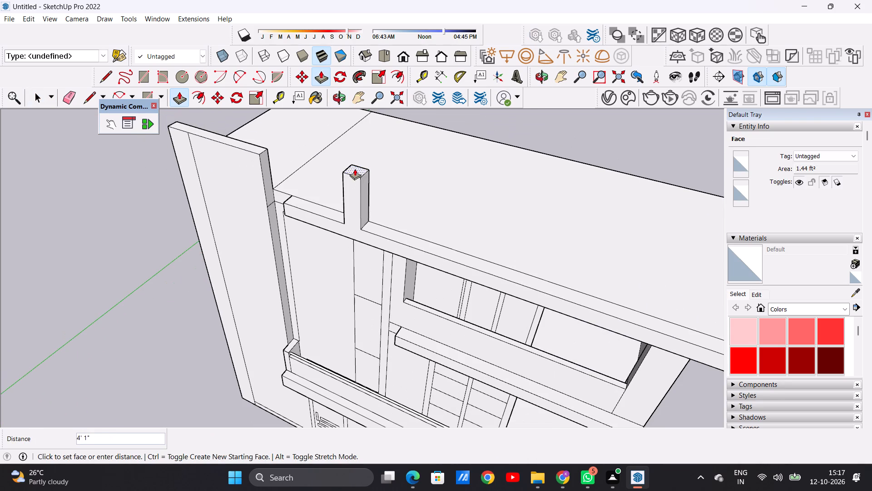
click(261, 152)
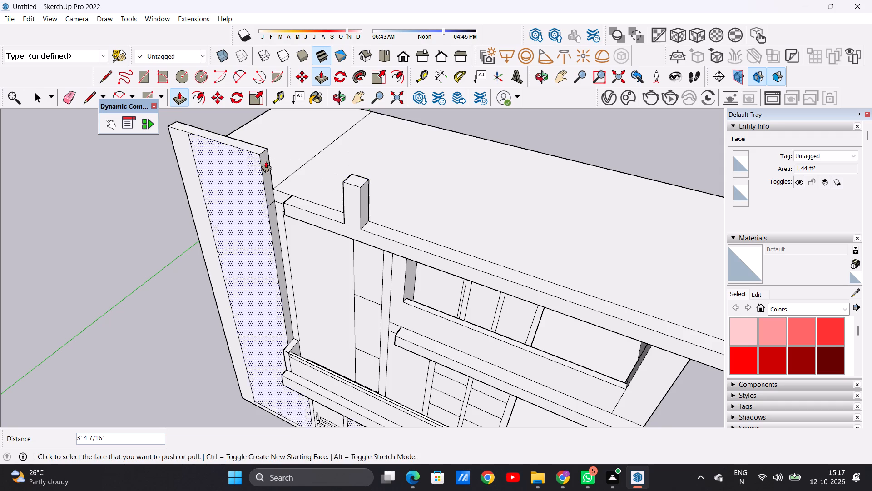
key(space)
Push/Pull the side face of the small roof post about 6' 11 7/8" toward the raised end wall, forming a front parapet.
scroll(355, 214, down, 6)
middle_drag(294, 208, 493, 128)
scroll(354, 175, up, 3)
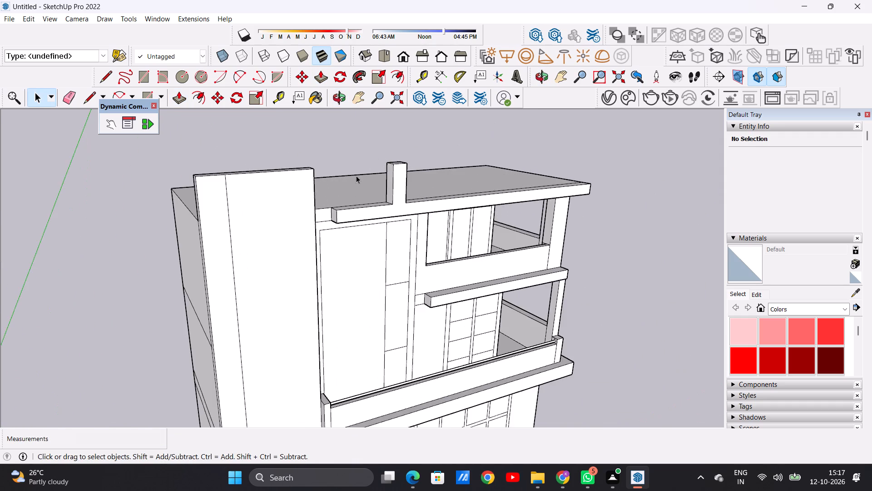
middle_drag(378, 198, 168, 207)
scroll(225, 190, up, 5)
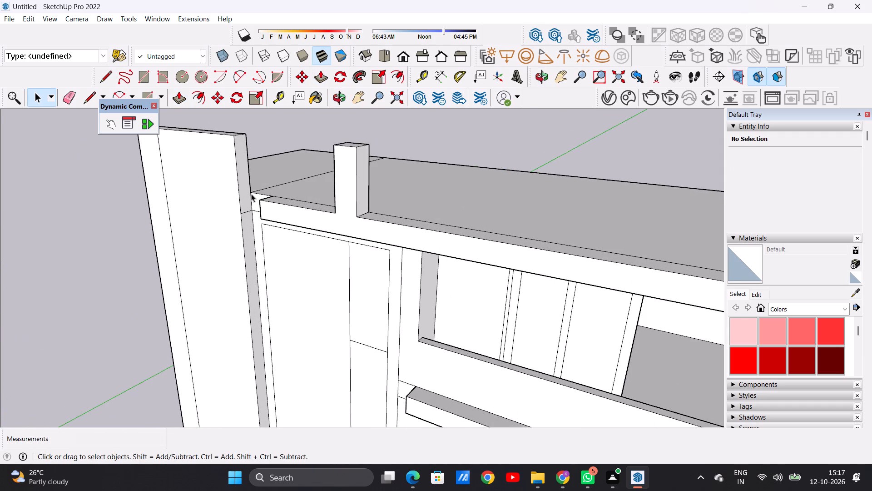
middle_drag(253, 199, 502, 196)
key(p)
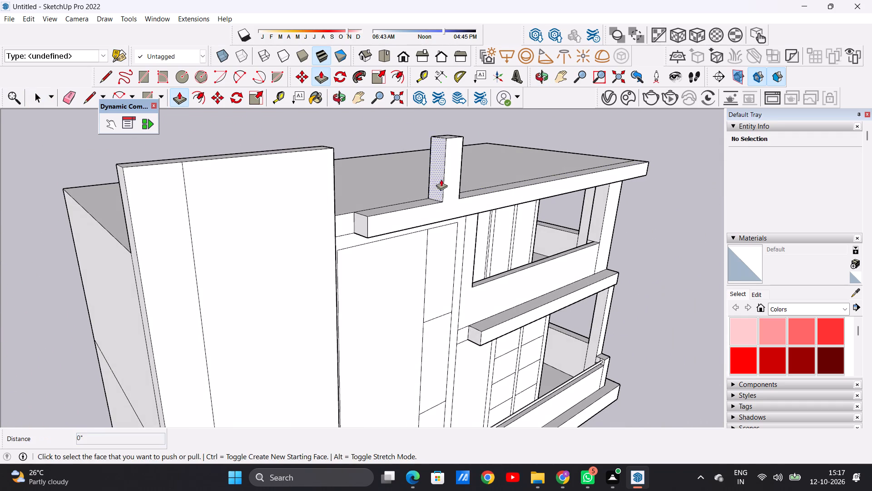
scroll(440, 178, up, 4)
click(441, 178)
scroll(343, 191, down, 6)
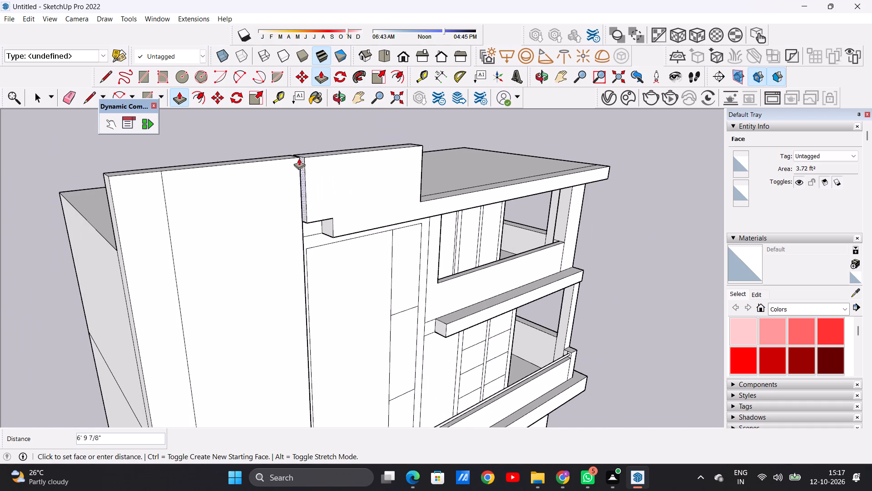
middle_drag(318, 166, 229, 175)
scroll(206, 161, up, 5)
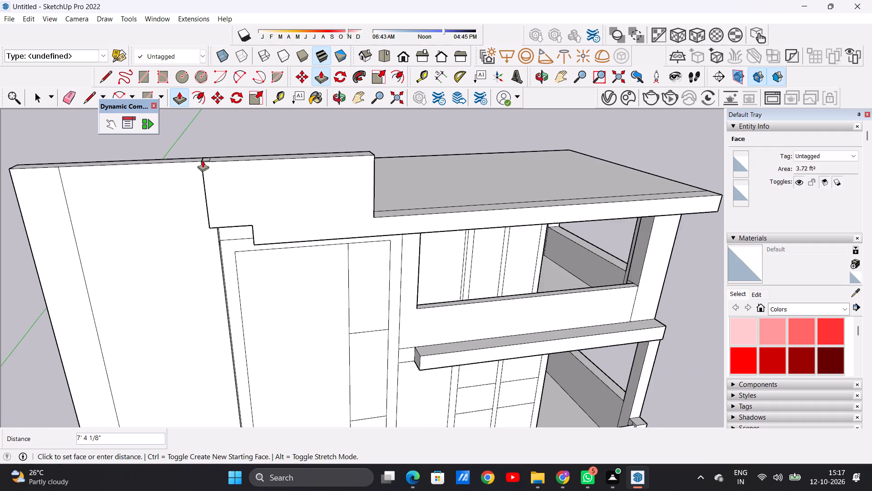
scroll(203, 160, up, 5)
scroll(211, 164, down, 1)
scroll(211, 164, up, 5)
click(212, 155)
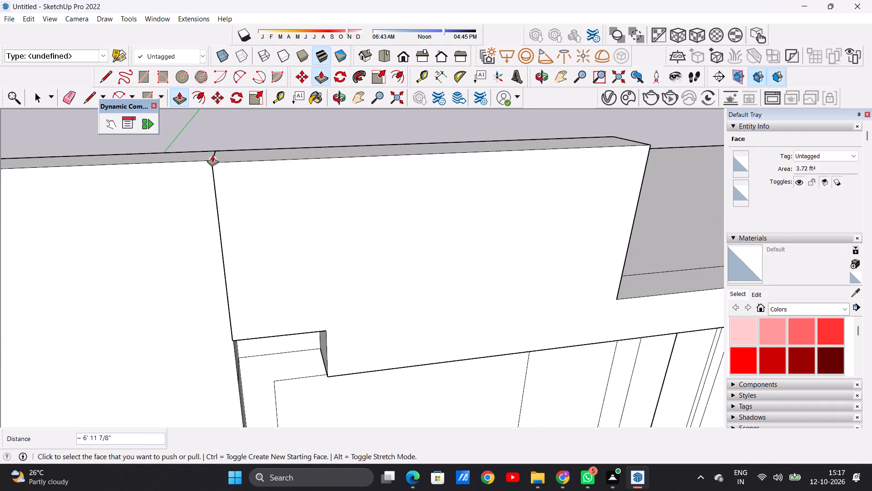
key(space)
scroll(262, 188, down, 6)
middle_drag(242, 221, 320, 209)
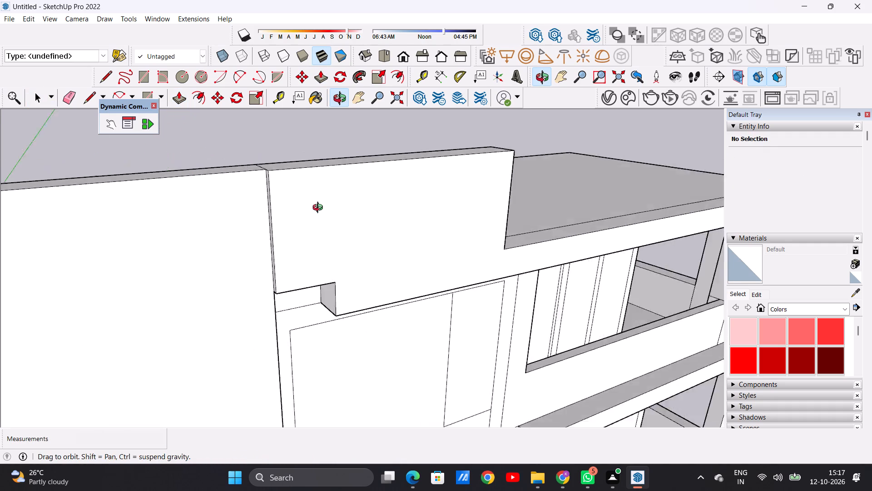
middle_drag(320, 209, 215, 200)
scroll(319, 228, down, 5)
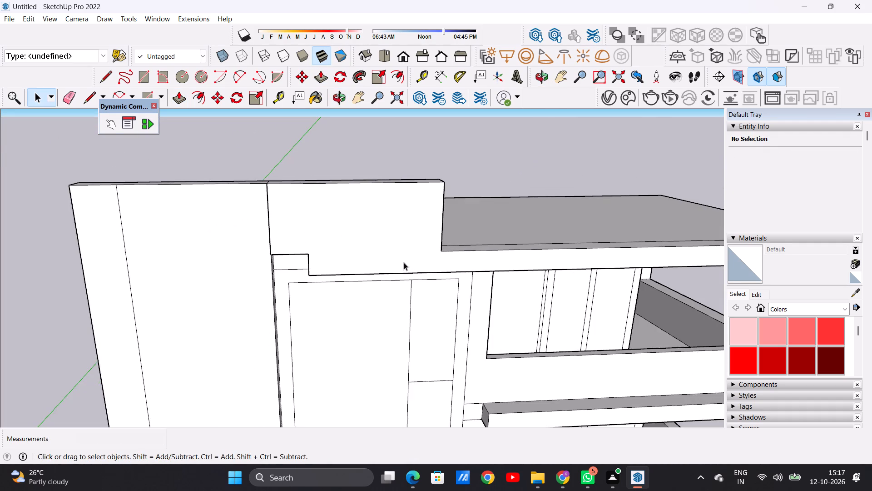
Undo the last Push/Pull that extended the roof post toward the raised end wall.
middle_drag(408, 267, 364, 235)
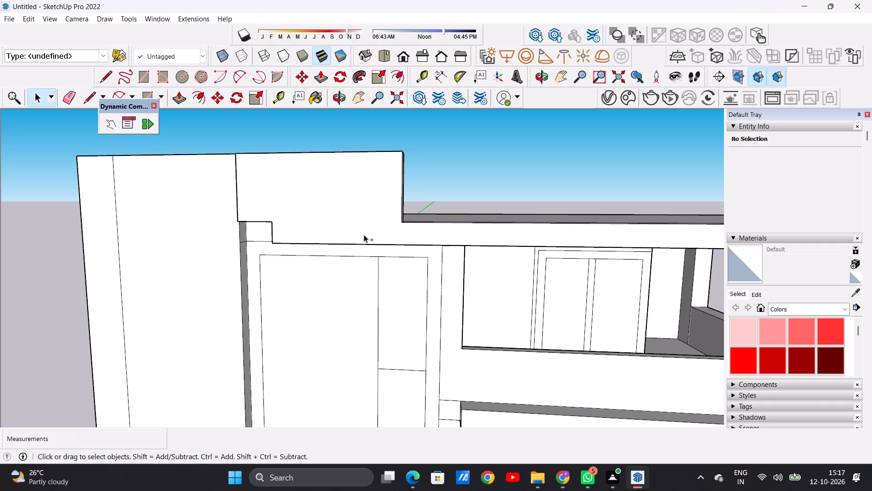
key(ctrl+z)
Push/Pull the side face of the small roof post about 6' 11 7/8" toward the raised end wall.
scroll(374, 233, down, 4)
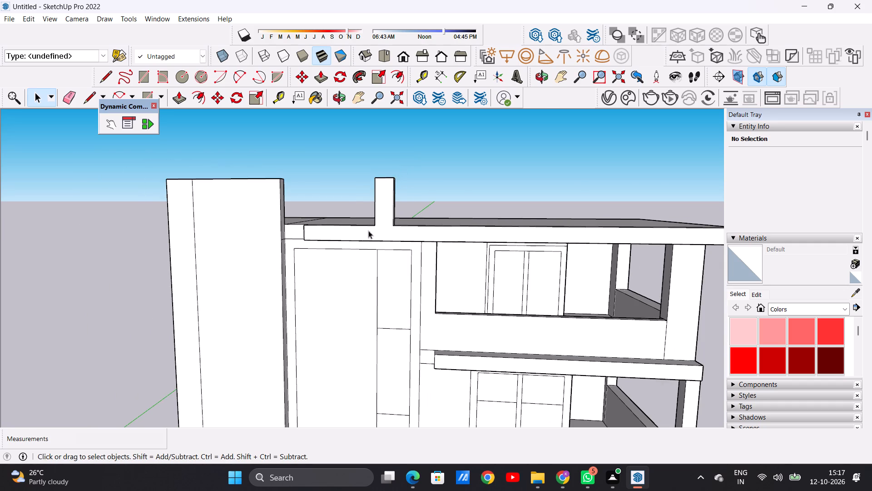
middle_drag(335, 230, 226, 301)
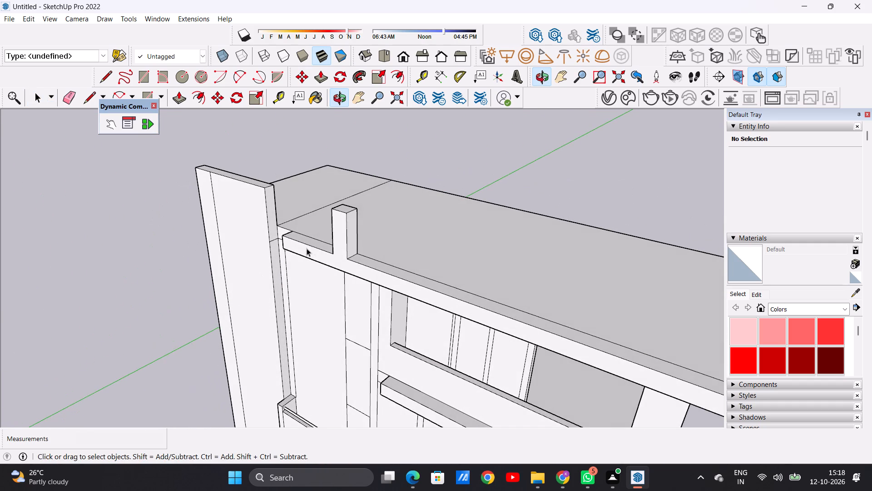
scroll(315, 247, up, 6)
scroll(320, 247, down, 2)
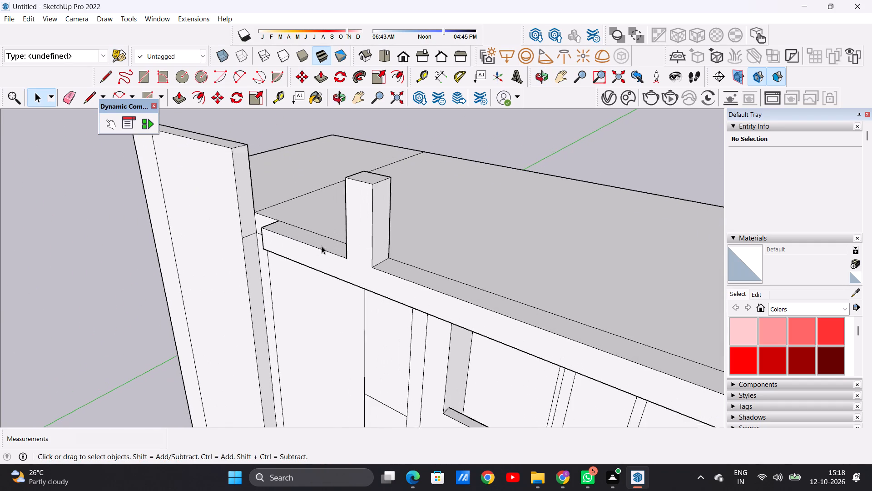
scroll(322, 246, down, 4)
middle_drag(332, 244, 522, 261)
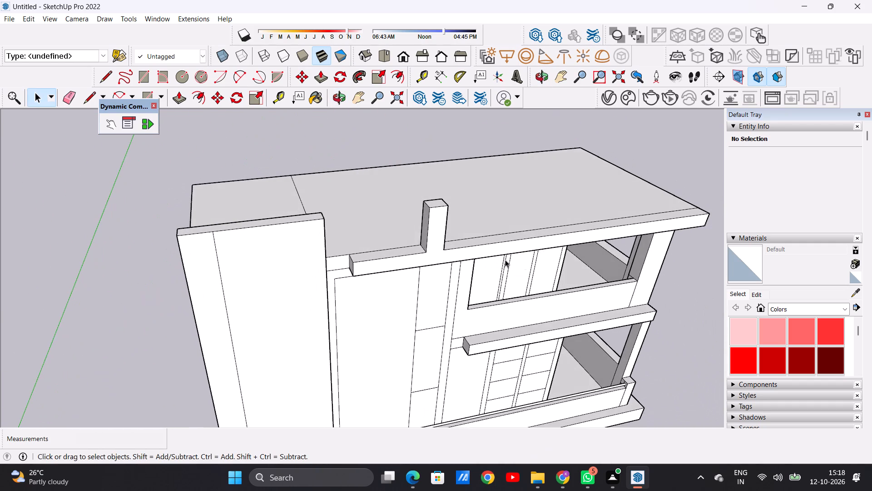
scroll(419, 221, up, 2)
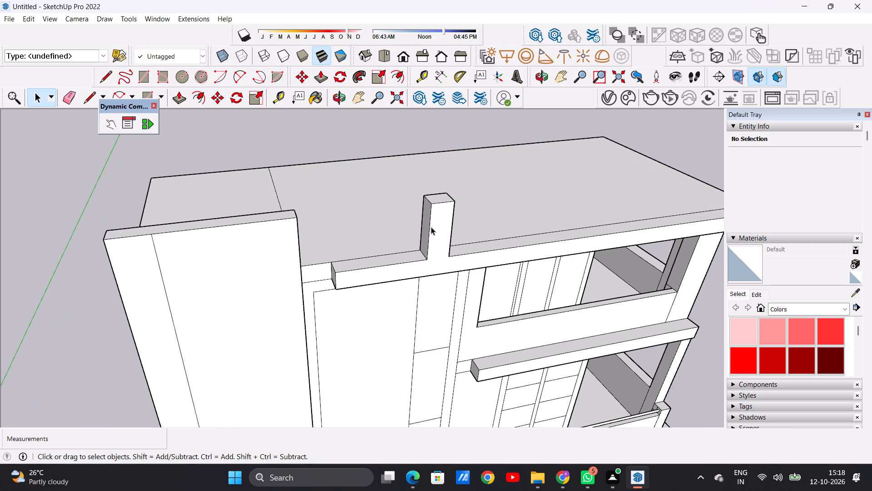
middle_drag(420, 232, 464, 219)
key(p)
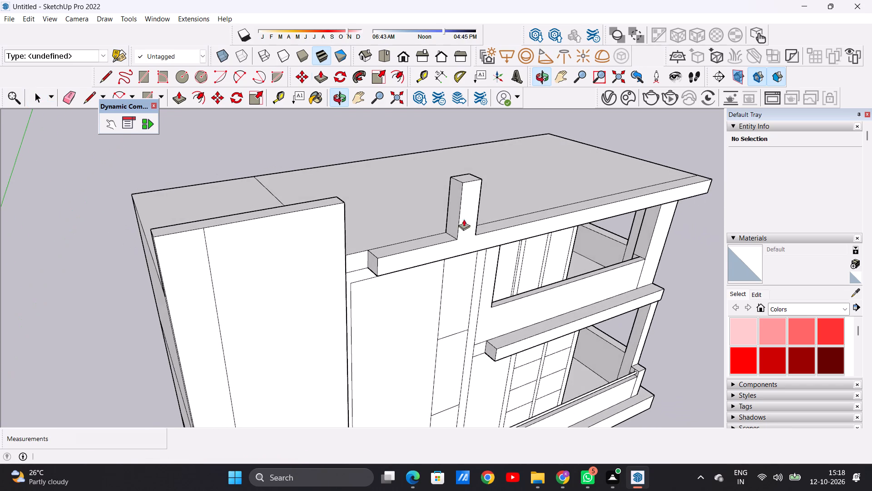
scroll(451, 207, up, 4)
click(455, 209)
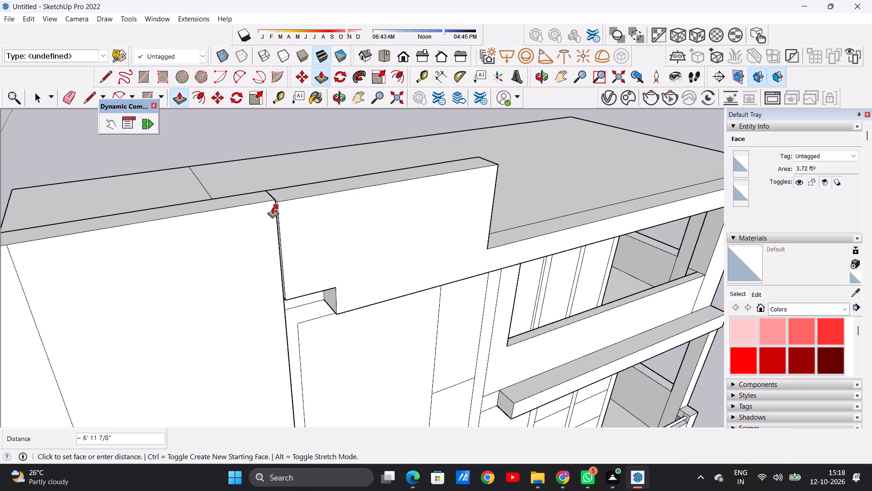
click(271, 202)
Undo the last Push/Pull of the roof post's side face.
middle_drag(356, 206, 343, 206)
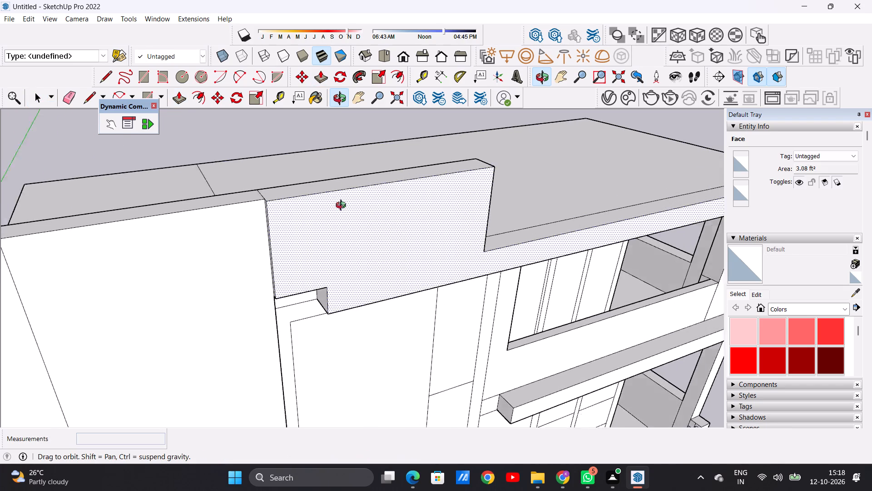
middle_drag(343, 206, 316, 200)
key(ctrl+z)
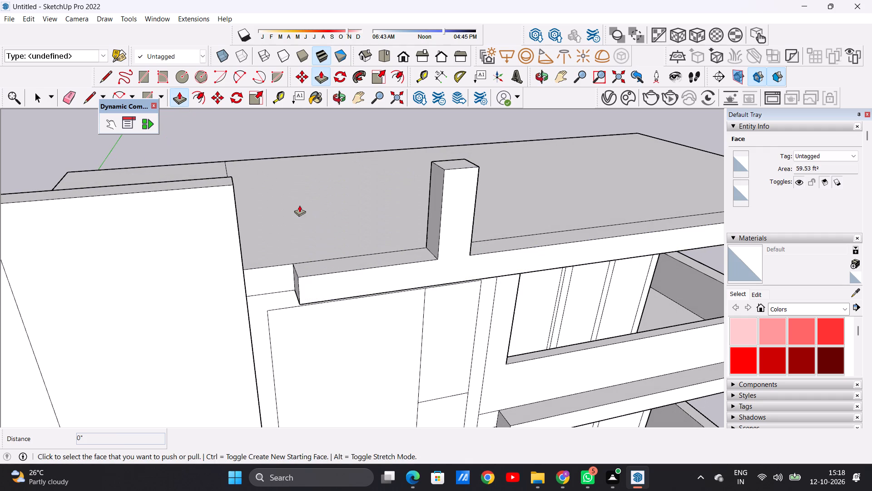
Push/Pull the roof post's side face about 6' 11 7/8" to the top corner of the raised end wall, forming the front parapet.
click(435, 181)
middle_drag(297, 193, 266, 174)
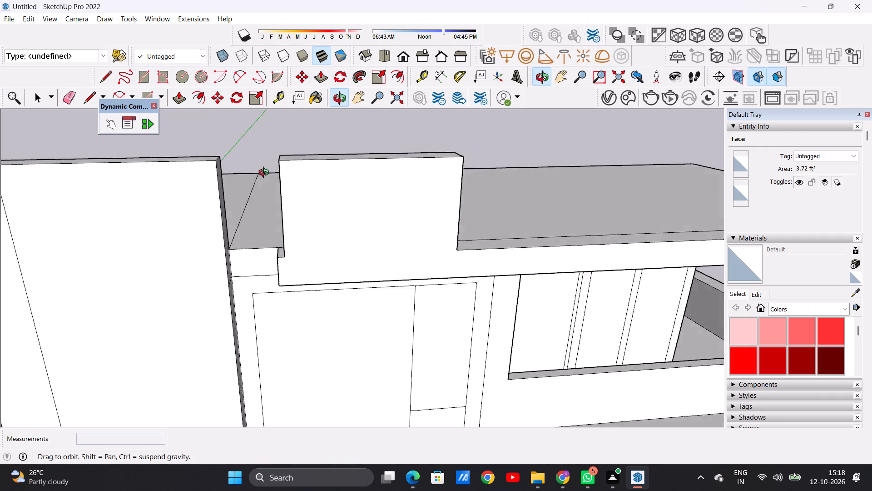
middle_drag(266, 174, 230, 156)
scroll(213, 141, up, 6)
scroll(194, 156, down, 2)
scroll(164, 168, up, 1)
scroll(215, 155, down, 8)
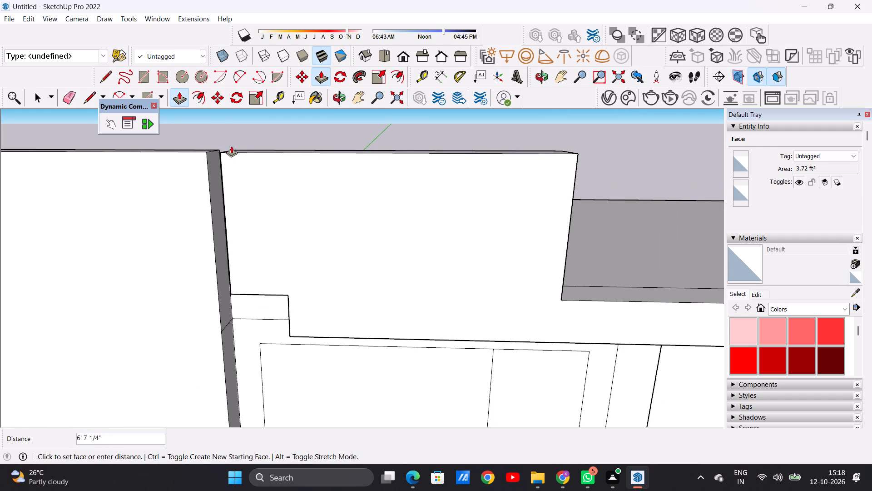
scroll(231, 146, down, 4)
scroll(223, 150, up, 2)
scroll(223, 150, down, 2)
scroll(223, 150, up, 3)
middle_click(296, 157)
middle_drag(260, 167, 310, 178)
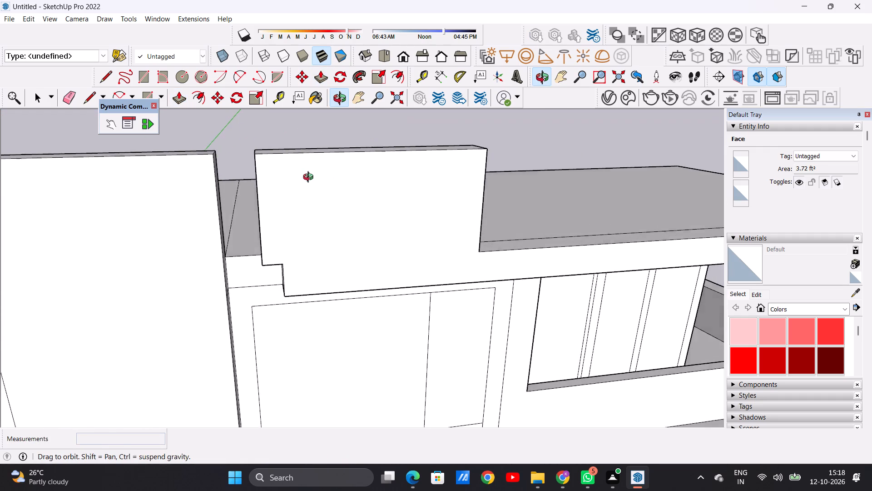
middle_drag(310, 178, 307, 181)
scroll(186, 167, up, 4)
scroll(196, 167, down, 1)
scroll(197, 167, up, 3)
scroll(223, 163, down, 1)
scroll(223, 163, up, 10)
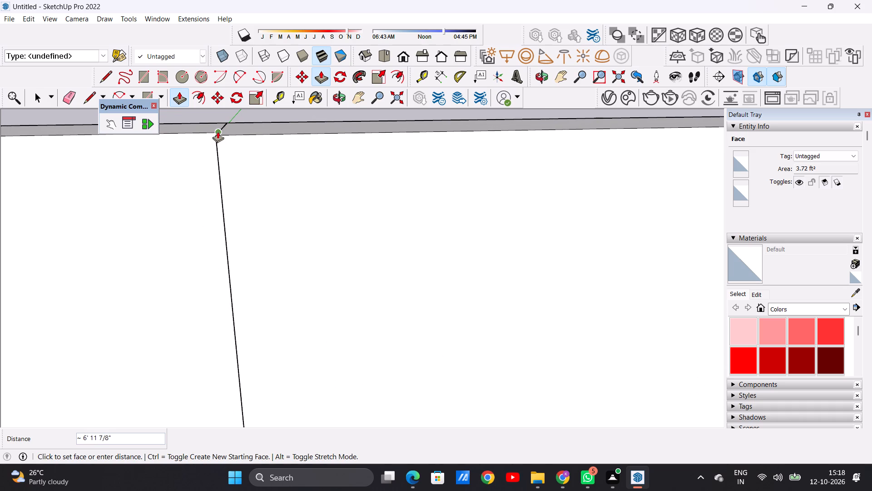
click(218, 131)
key(space)
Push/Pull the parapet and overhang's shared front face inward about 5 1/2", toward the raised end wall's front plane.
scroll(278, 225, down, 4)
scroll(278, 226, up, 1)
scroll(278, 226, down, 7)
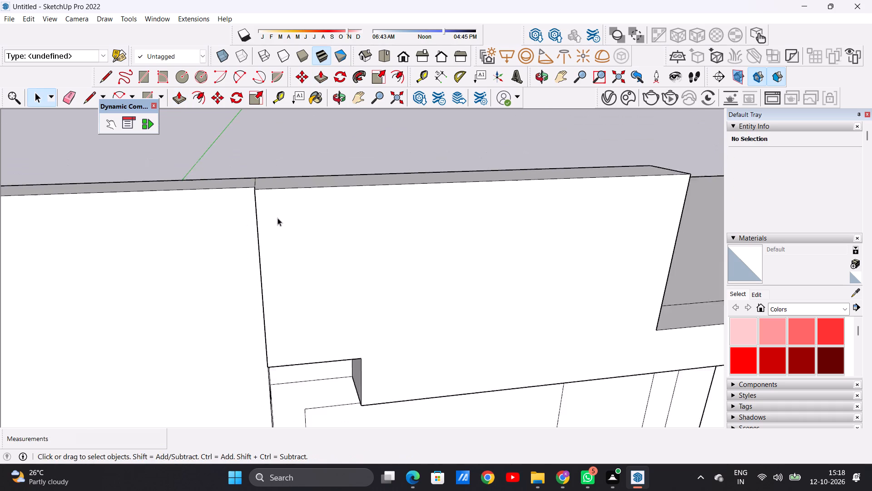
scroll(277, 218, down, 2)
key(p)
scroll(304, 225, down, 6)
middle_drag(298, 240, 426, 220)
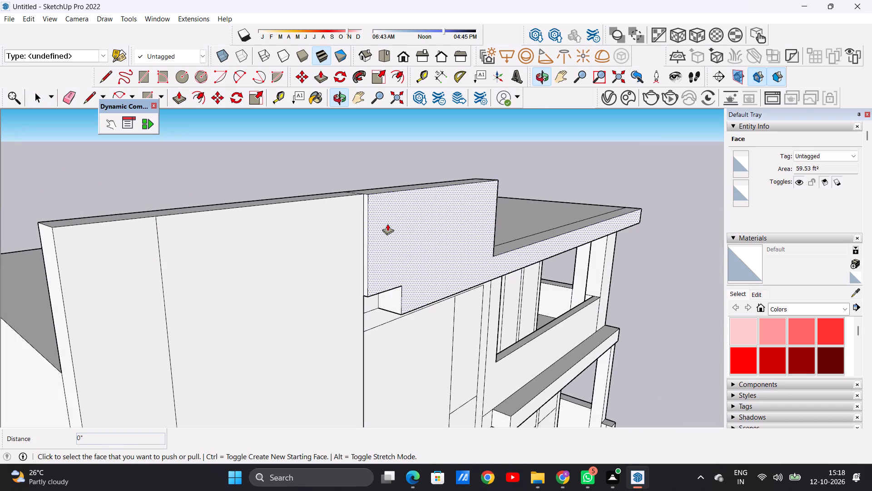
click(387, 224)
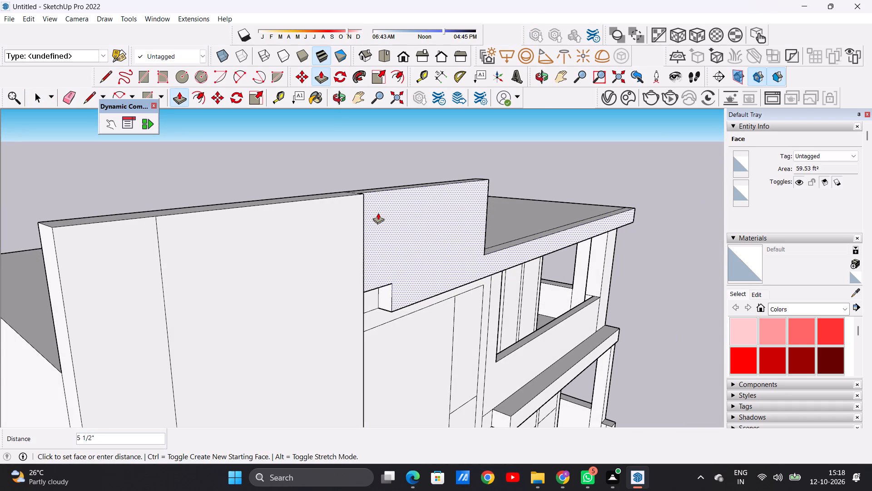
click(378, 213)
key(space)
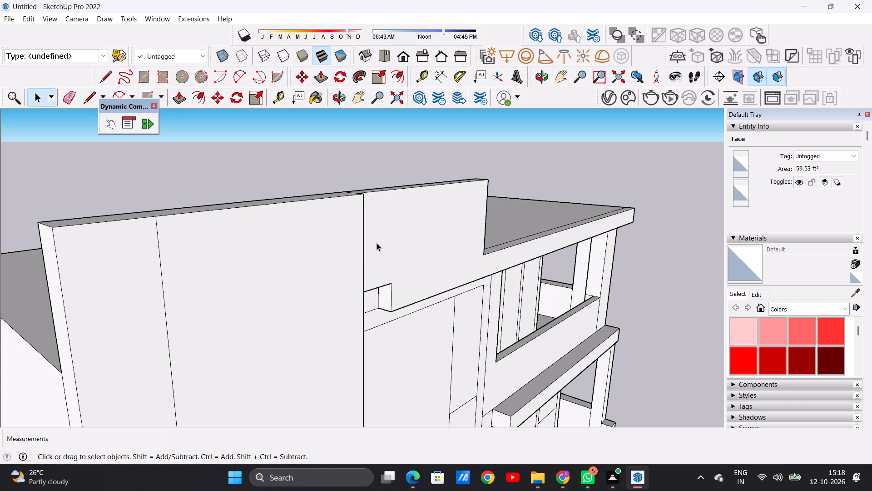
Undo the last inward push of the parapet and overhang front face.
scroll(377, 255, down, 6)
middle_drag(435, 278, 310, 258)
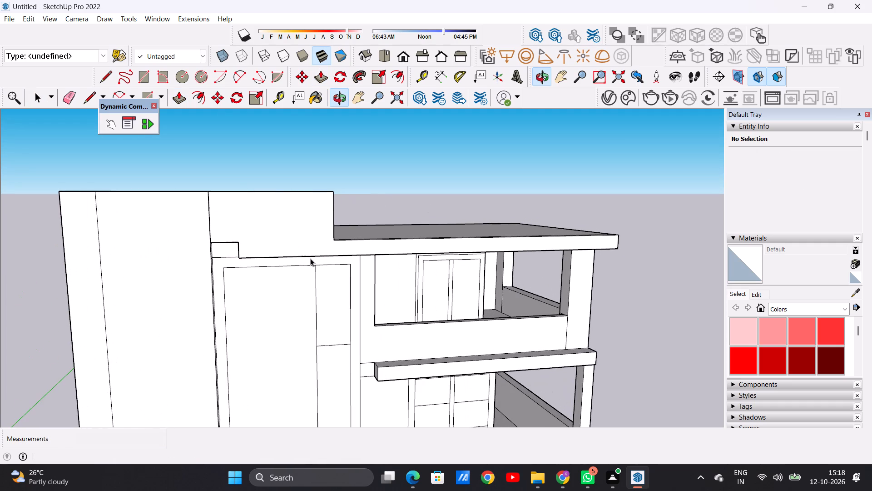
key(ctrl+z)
Draw a line about 6' 6" long along the parapet's base to the overhang's end corner, separating their front faces.
scroll(339, 241, up, 2)
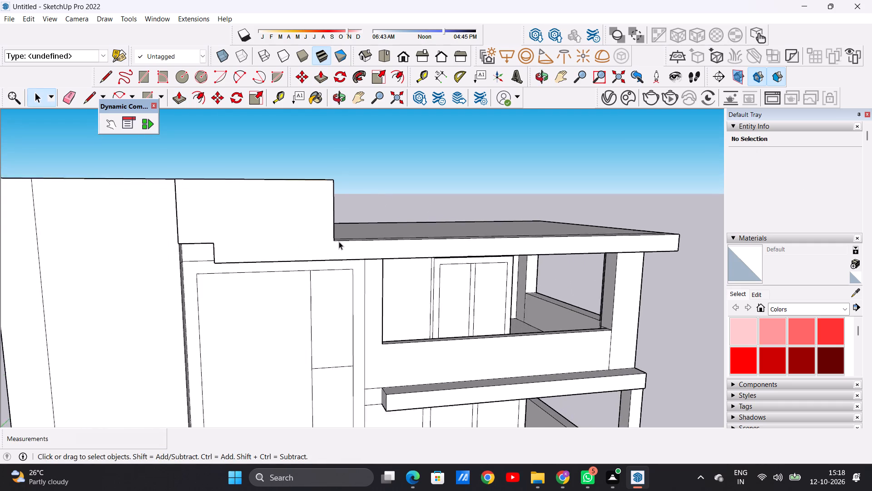
scroll(339, 241, up, 1)
scroll(342, 262, down, 6)
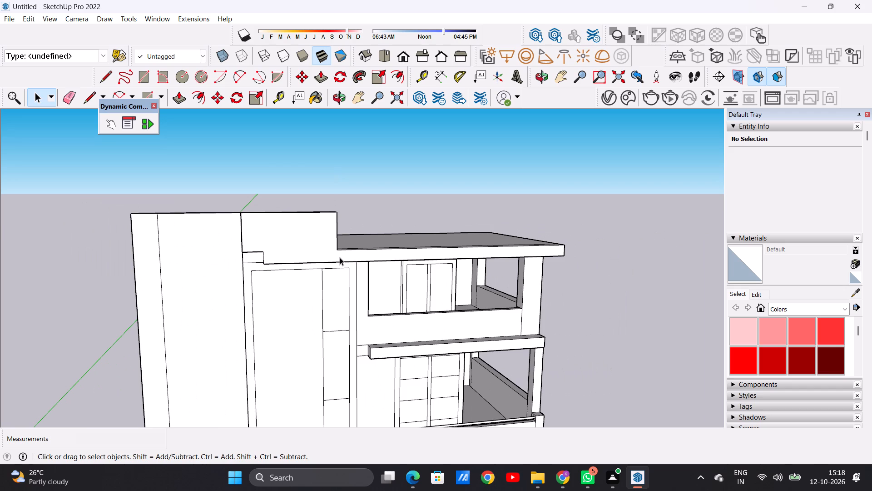
scroll(332, 253, up, 4)
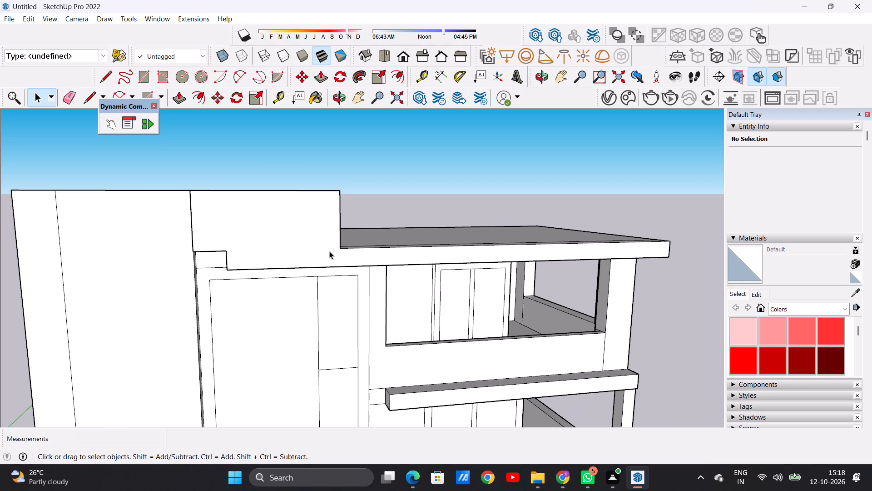
key(l)
click(340, 250)
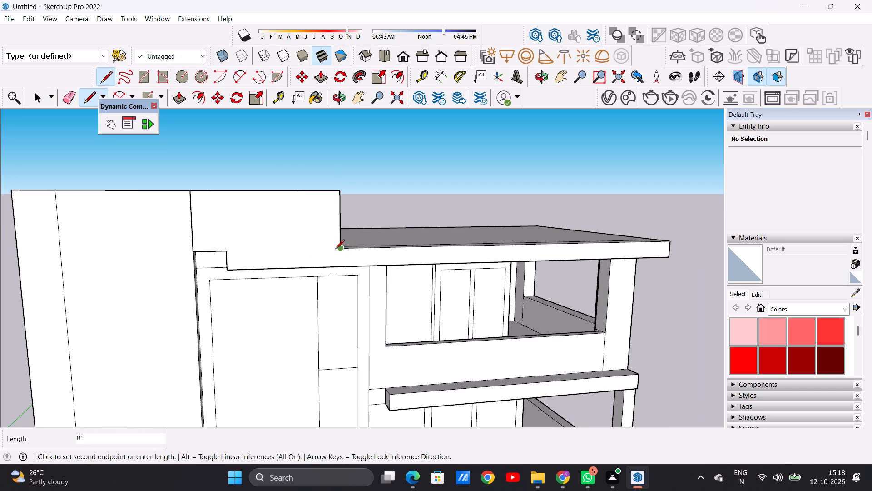
click(226, 251)
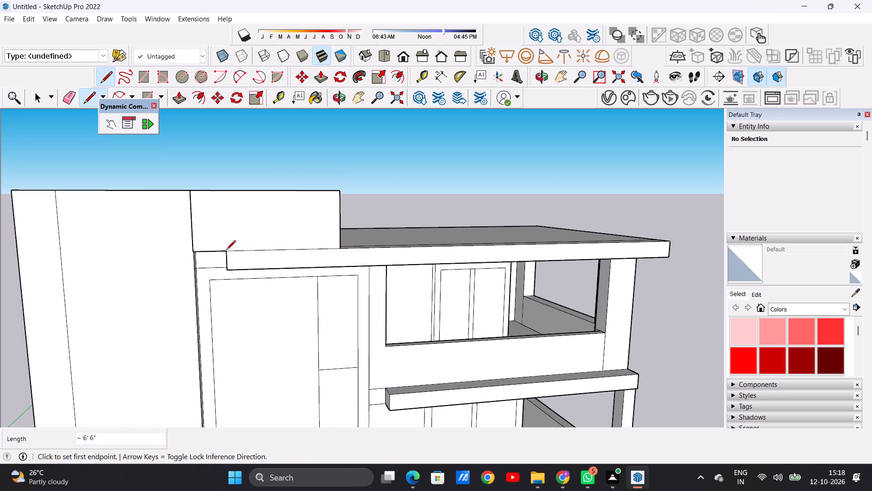
key(space)
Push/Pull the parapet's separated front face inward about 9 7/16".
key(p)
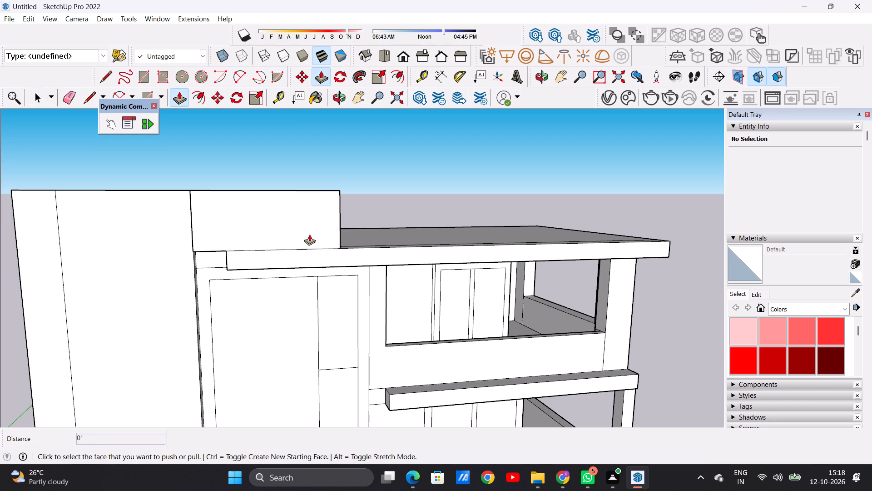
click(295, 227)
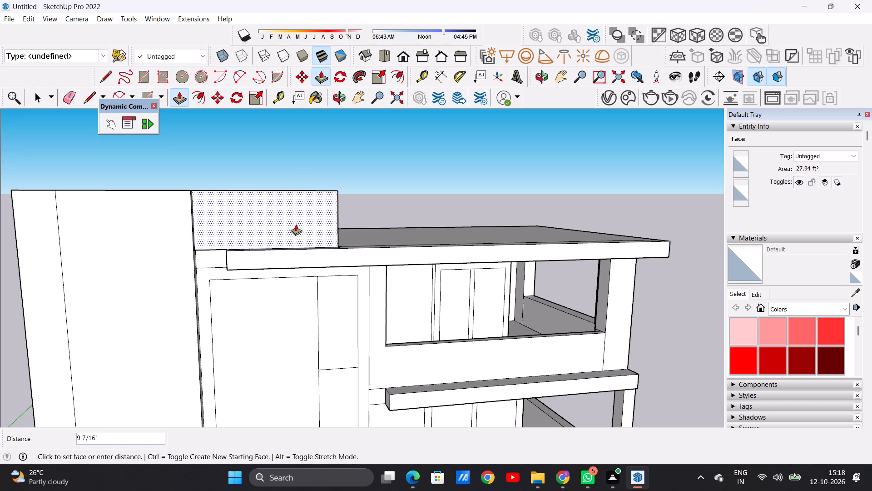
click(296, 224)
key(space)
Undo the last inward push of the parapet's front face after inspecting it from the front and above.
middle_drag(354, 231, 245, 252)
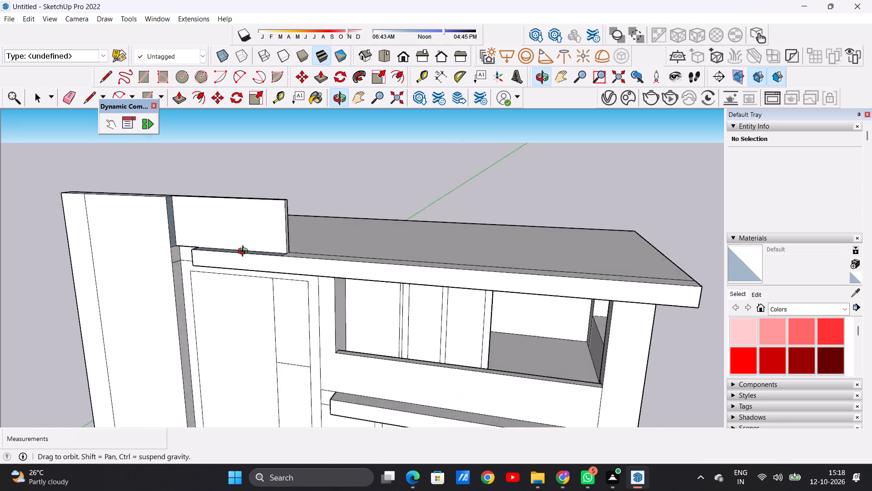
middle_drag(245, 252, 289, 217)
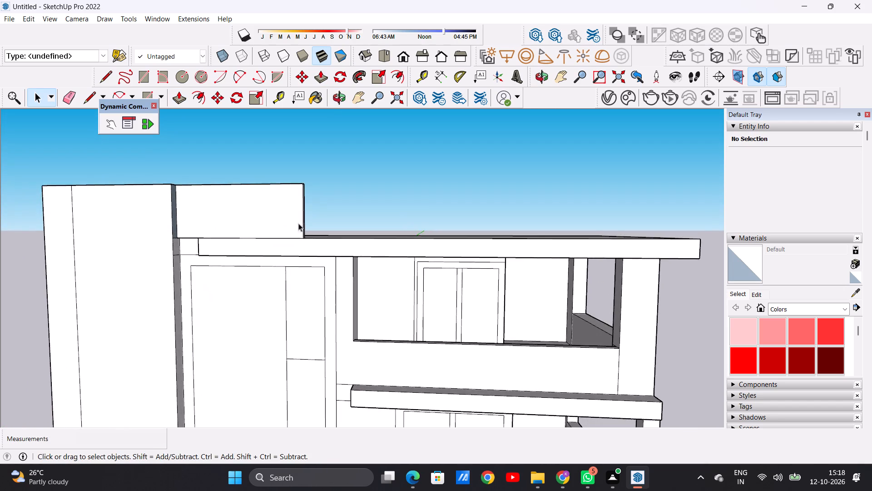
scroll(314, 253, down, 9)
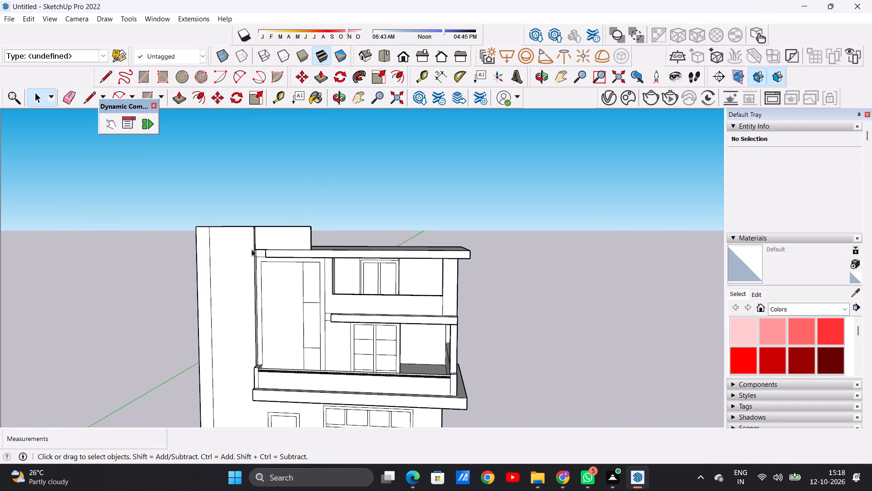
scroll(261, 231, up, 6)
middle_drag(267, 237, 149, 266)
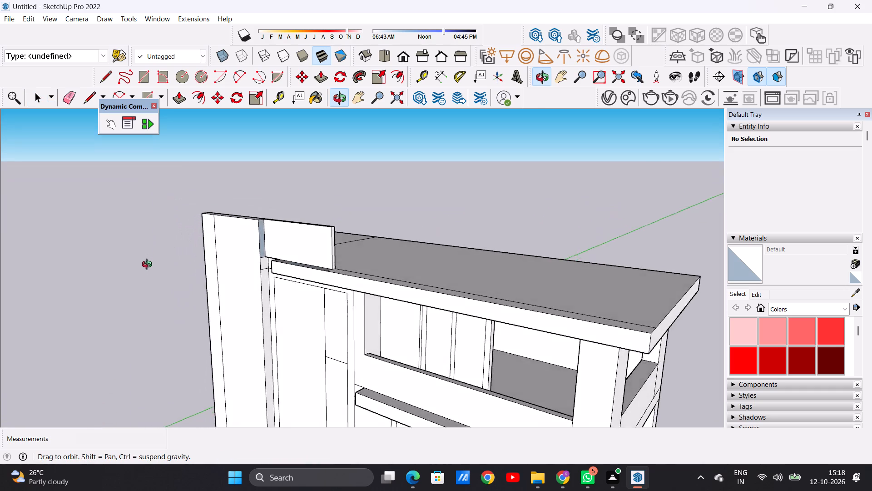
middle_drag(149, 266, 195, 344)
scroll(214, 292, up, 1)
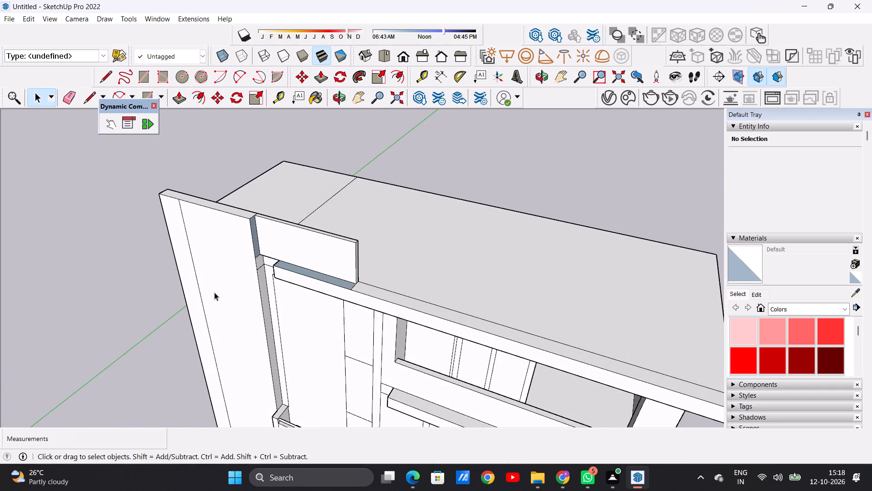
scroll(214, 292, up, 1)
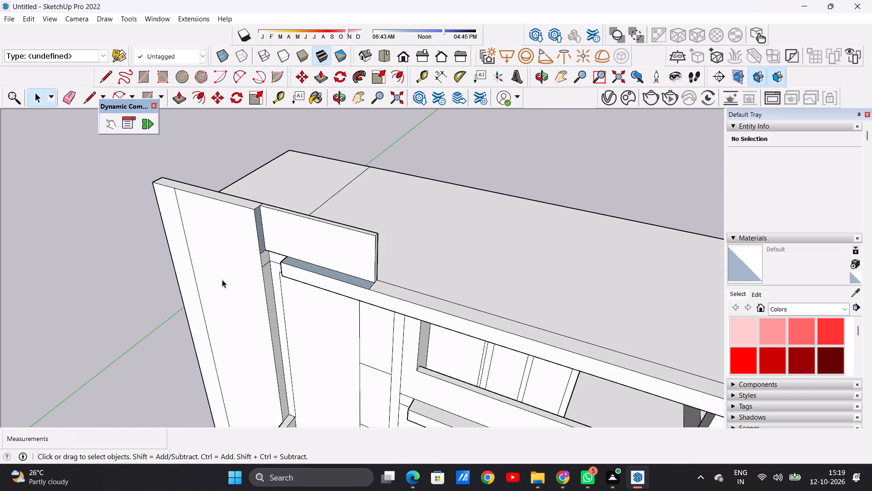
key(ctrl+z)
Push/Pull the parapet's front face inward about 2 5/16" to the corner of the raised end wall's front face.
scroll(243, 278, down, 4)
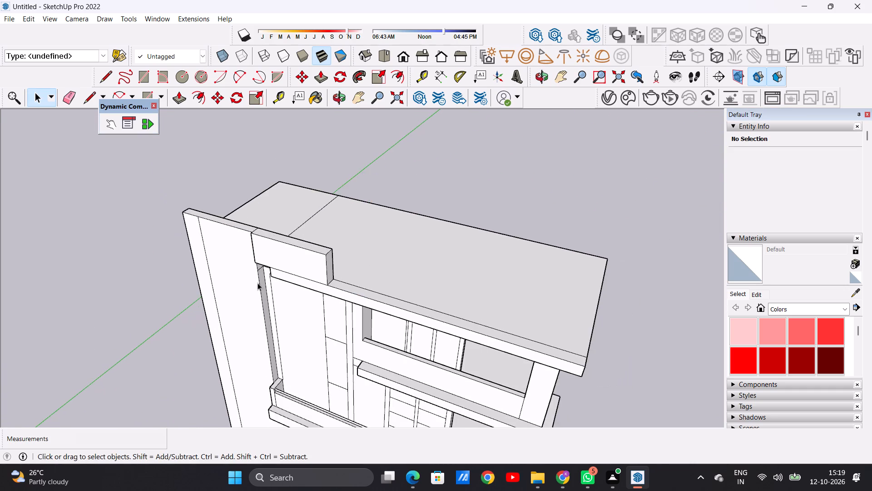
middle_drag(247, 302, 349, 215)
middle_drag(277, 235, 369, 254)
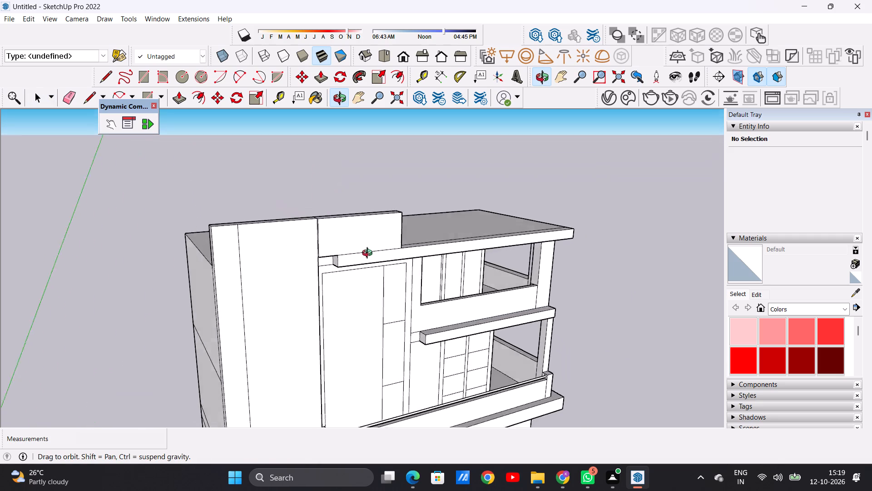
middle_drag(369, 254, 431, 262)
scroll(353, 226, up, 13)
middle_drag(357, 236, 353, 272)
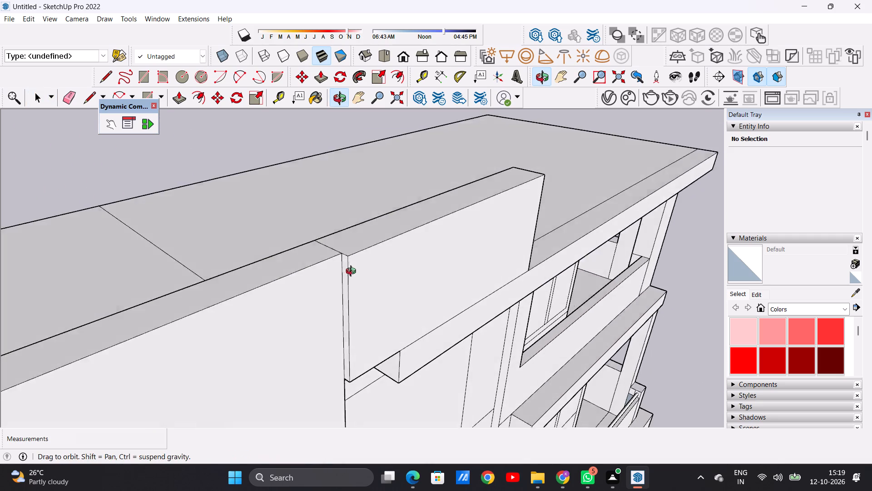
middle_drag(353, 272, 345, 279)
key(p)
scroll(339, 262, up, 5)
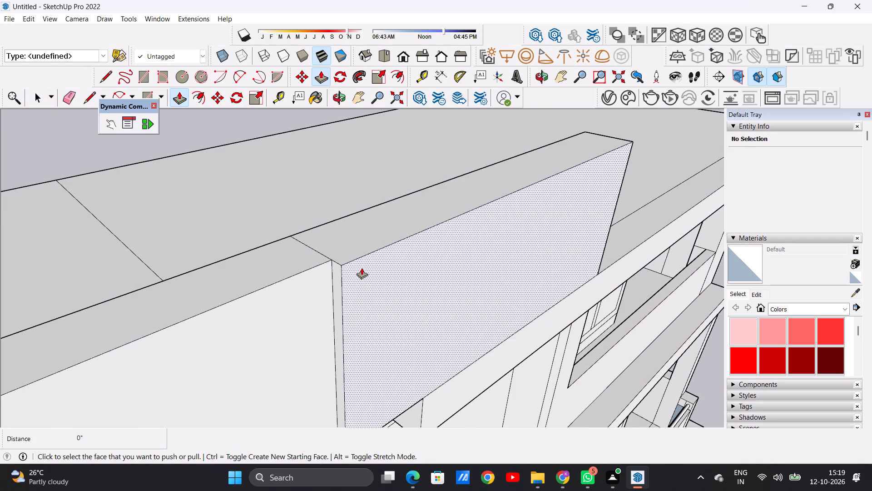
click(346, 266)
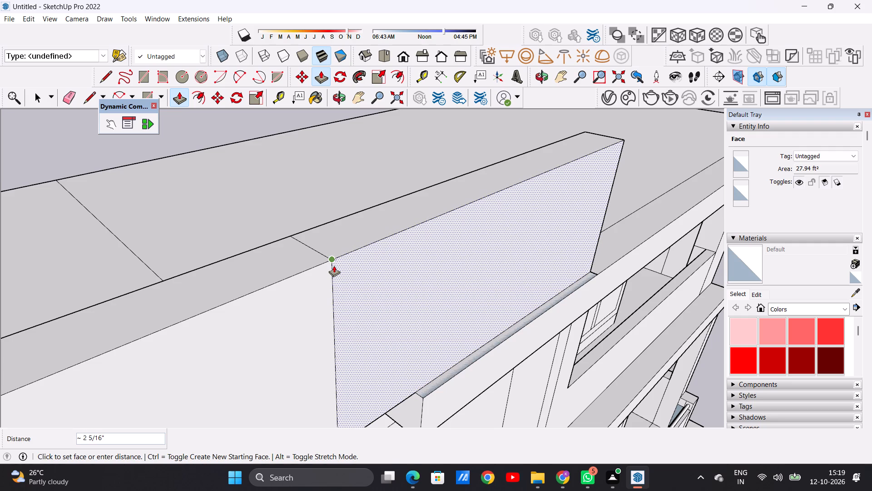
click(335, 266)
key(space)
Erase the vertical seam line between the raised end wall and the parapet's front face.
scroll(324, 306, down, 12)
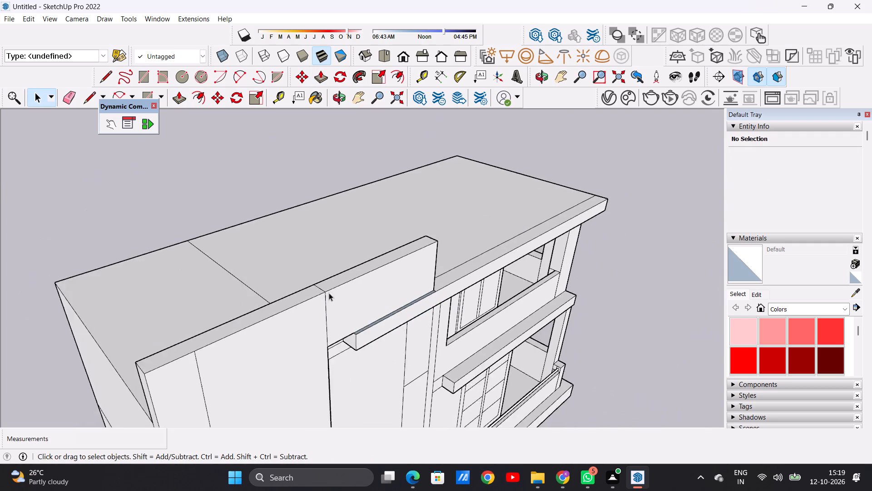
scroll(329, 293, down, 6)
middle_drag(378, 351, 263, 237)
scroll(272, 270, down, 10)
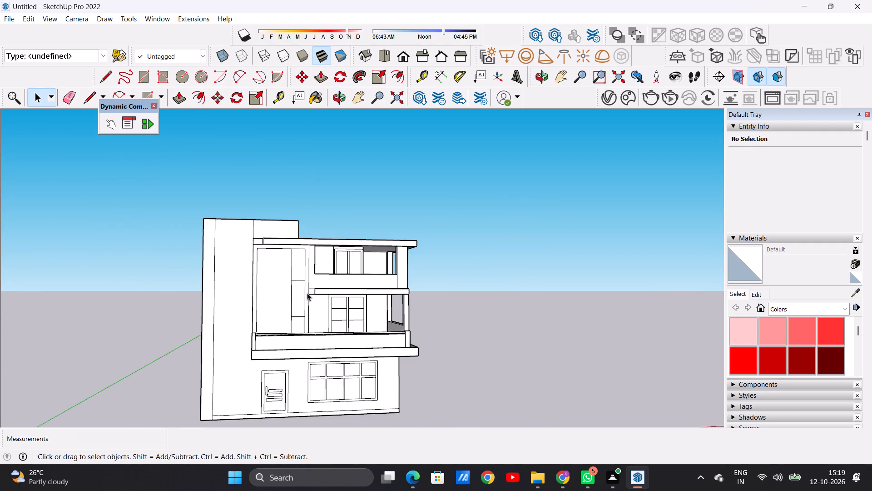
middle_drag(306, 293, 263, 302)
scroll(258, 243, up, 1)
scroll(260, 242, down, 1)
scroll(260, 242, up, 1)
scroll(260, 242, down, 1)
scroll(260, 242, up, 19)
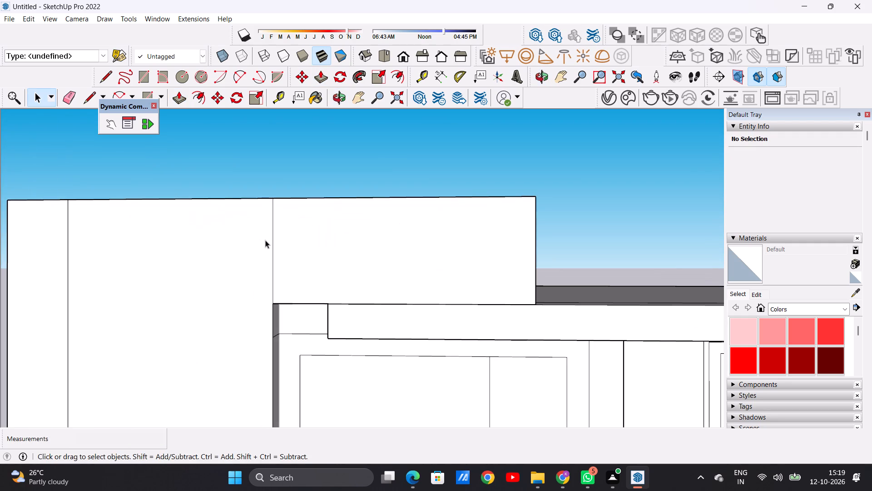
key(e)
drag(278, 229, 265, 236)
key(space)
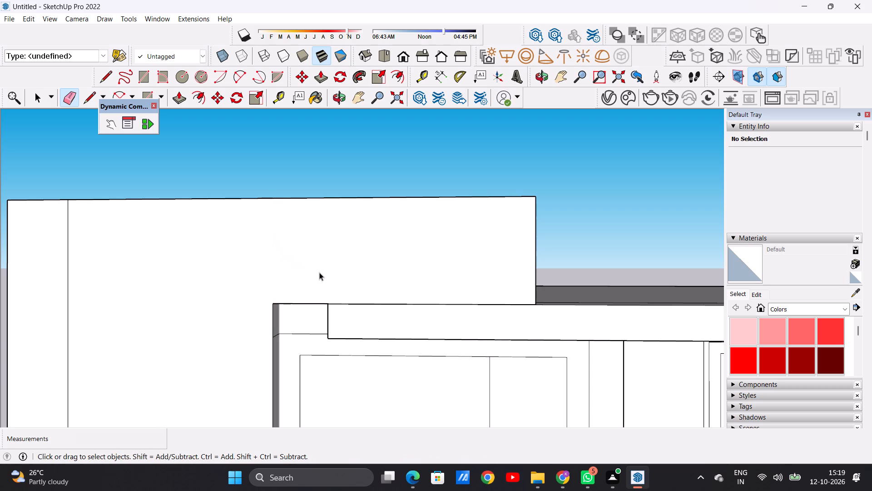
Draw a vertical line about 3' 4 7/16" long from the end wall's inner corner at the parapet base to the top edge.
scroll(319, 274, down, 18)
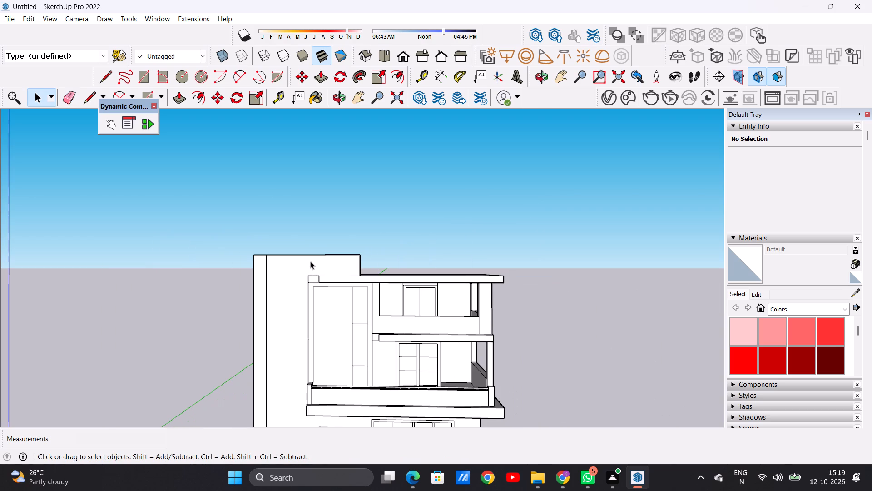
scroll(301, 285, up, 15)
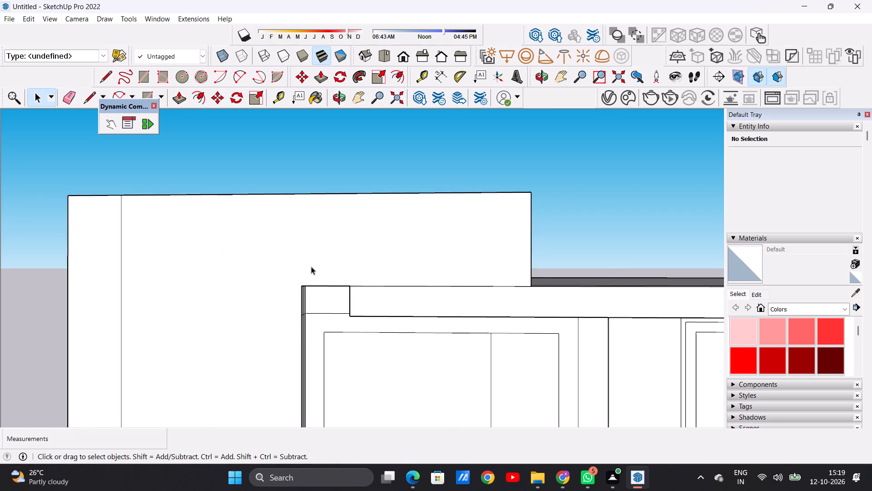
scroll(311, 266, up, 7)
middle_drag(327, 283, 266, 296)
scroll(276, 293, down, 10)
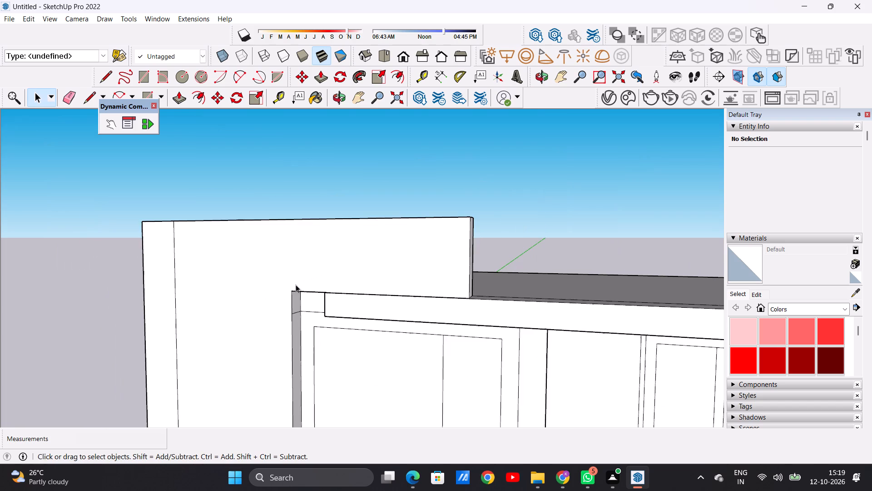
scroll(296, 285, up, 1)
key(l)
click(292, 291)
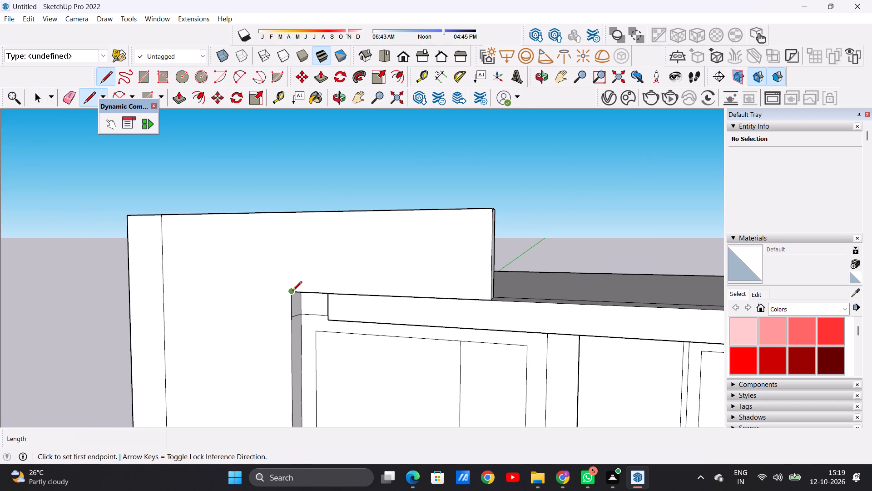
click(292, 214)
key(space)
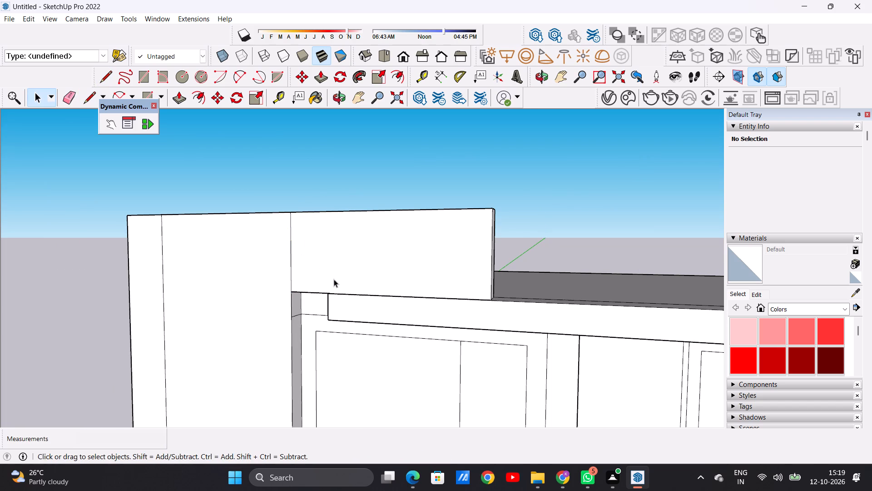
Draw a horizontal line about 15' 11/16" long from the end wall's vertical strip line across to the parapet's free end.
scroll(354, 281, down, 12)
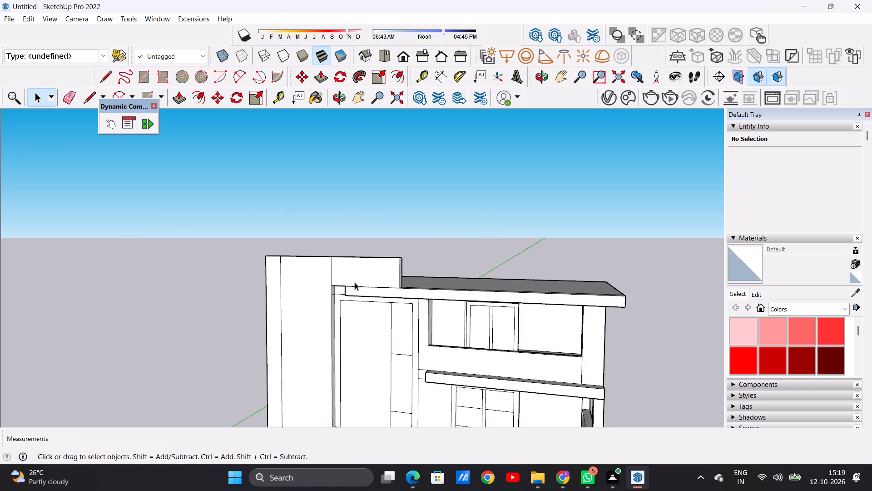
scroll(355, 282, down, 2)
middle_drag(347, 291, 408, 281)
middle_click(408, 281)
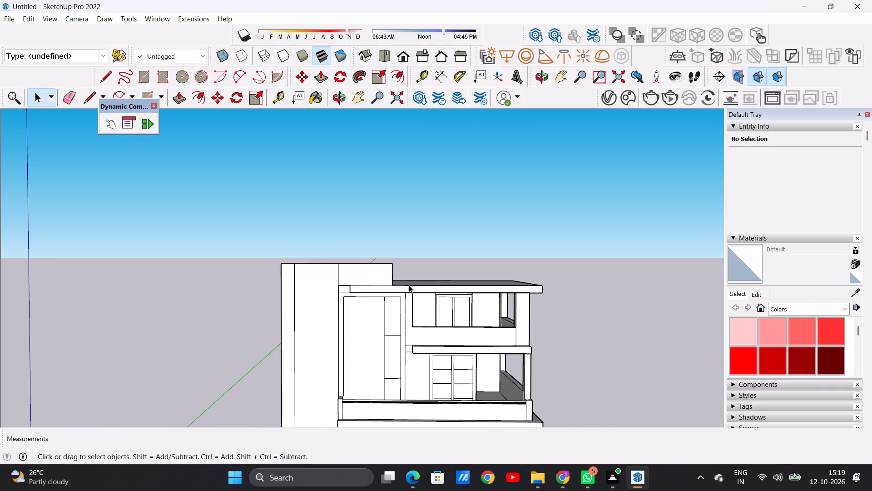
scroll(338, 274, up, 3)
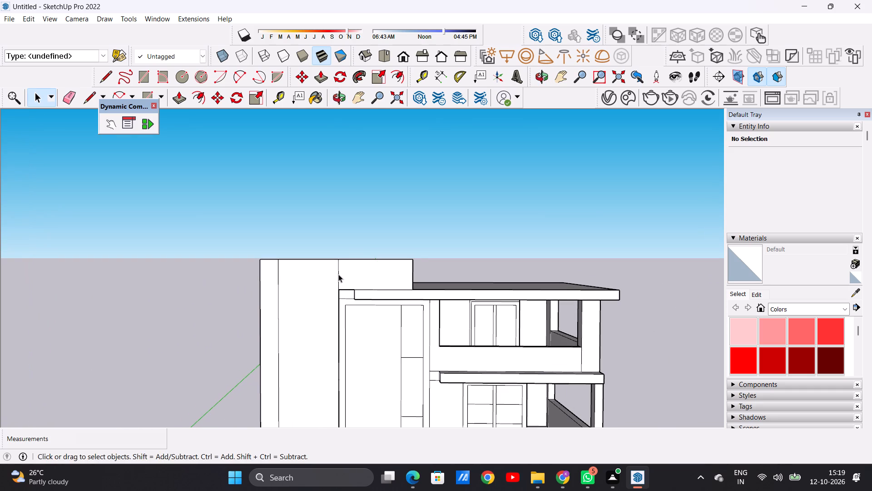
scroll(338, 274, down, 4)
key(l)
scroll(322, 282, up, 4)
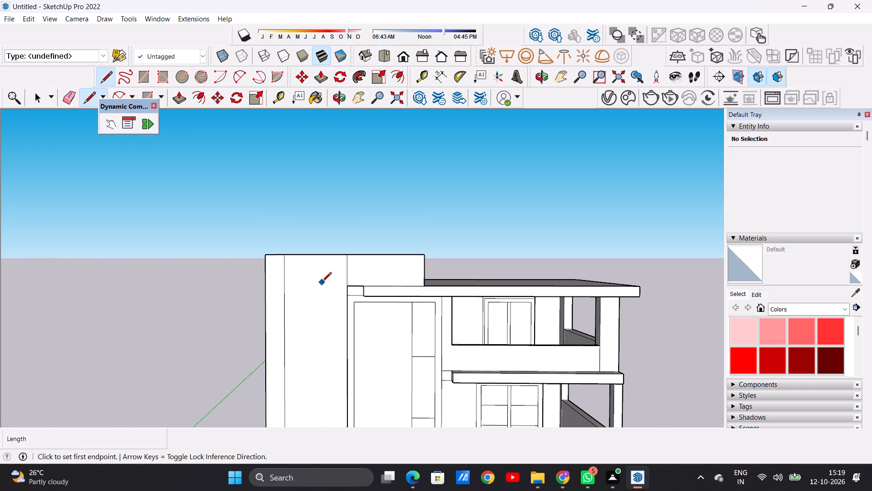
click(287, 272)
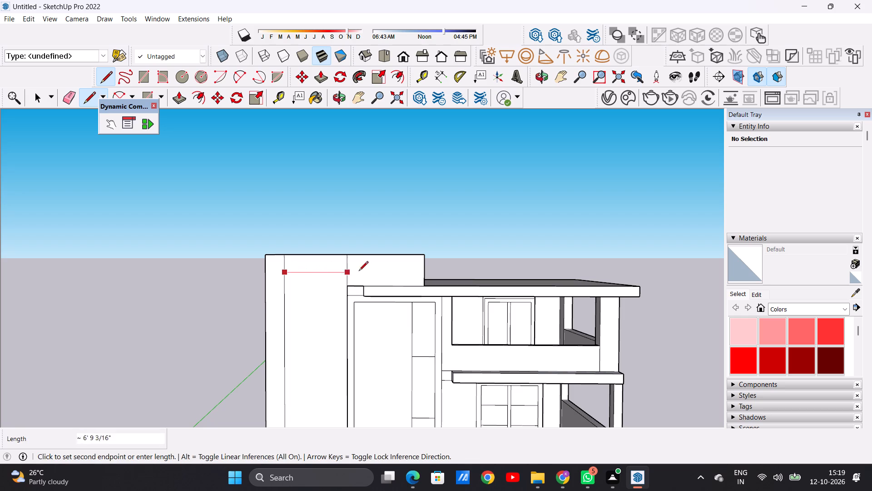
click(421, 272)
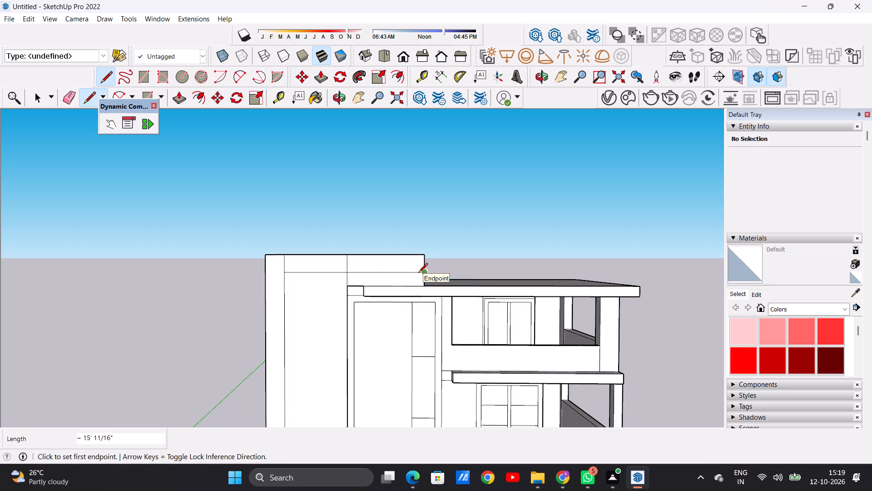
key(space)
Erase the two vertical line segments above the new horizontal line, merging the side strip and top band into one L-shaped face.
key(e)
scroll(353, 273, up, 6)
drag(336, 262, 354, 260)
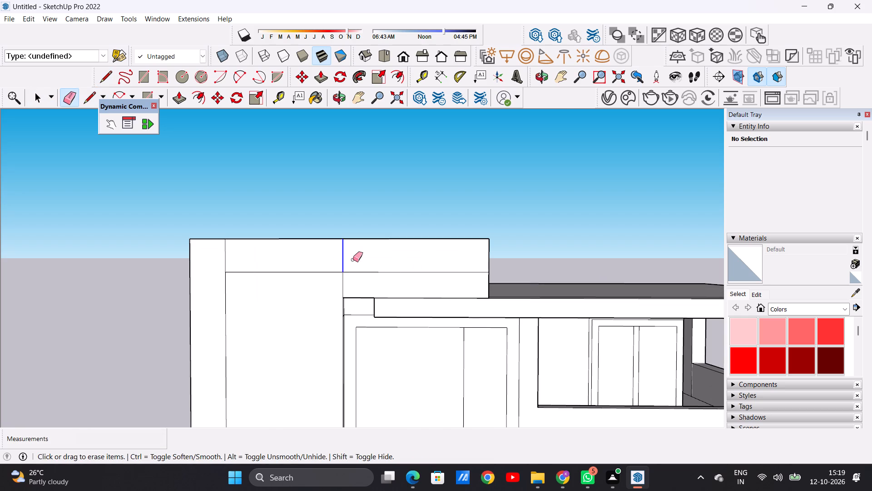
drag(233, 258, 213, 260)
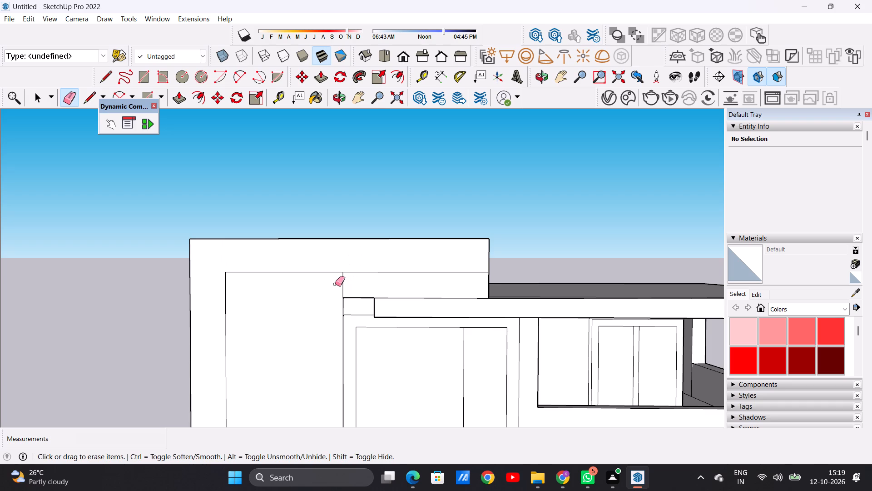
key(space)
Examine the whole front elevation and the side strip down to the base of the end wall.
scroll(362, 282, down, 20)
scroll(362, 282, down, 3)
scroll(341, 292, up, 2)
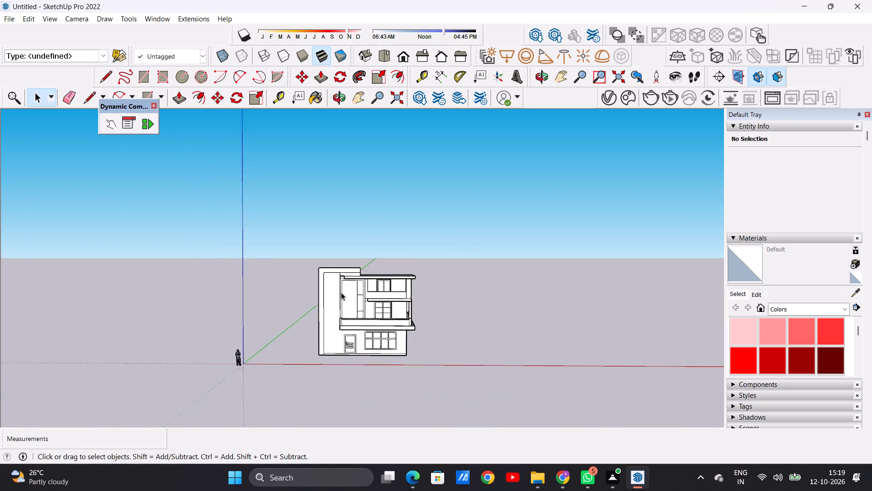
scroll(341, 292, up, 4)
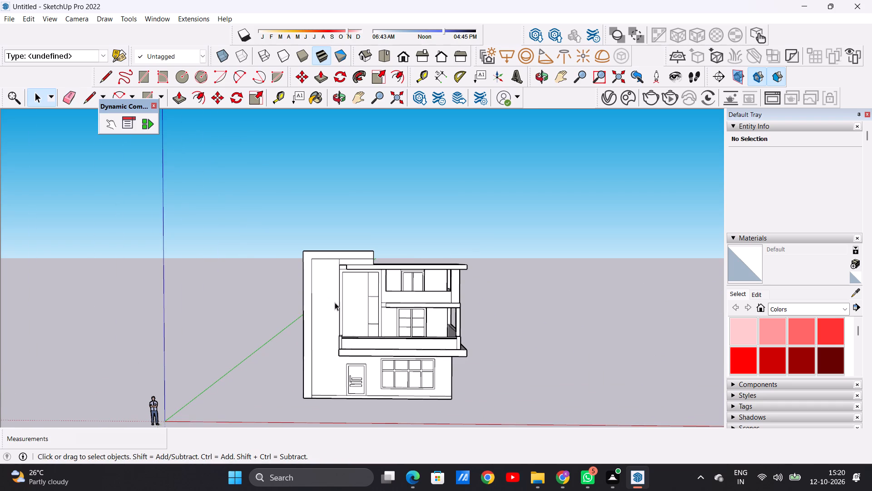
scroll(303, 310, down, 2)
scroll(352, 331, up, 5)
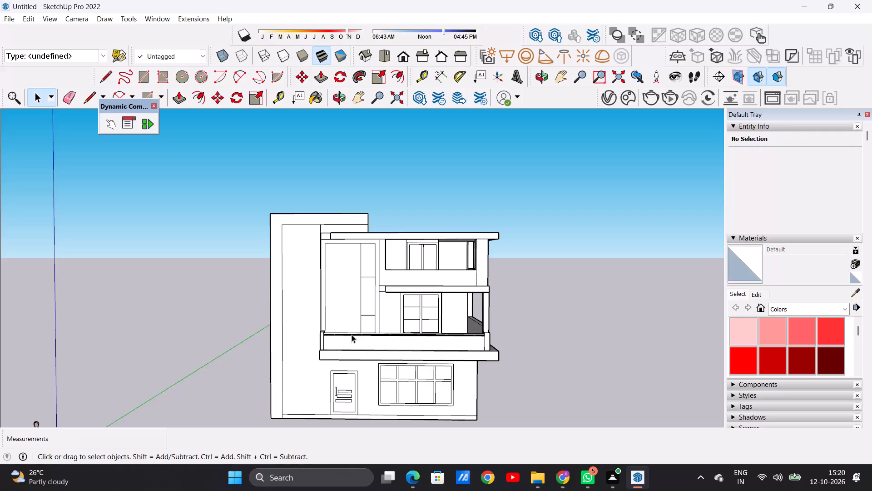
scroll(352, 334, up, 1)
scroll(299, 343, down, 4)
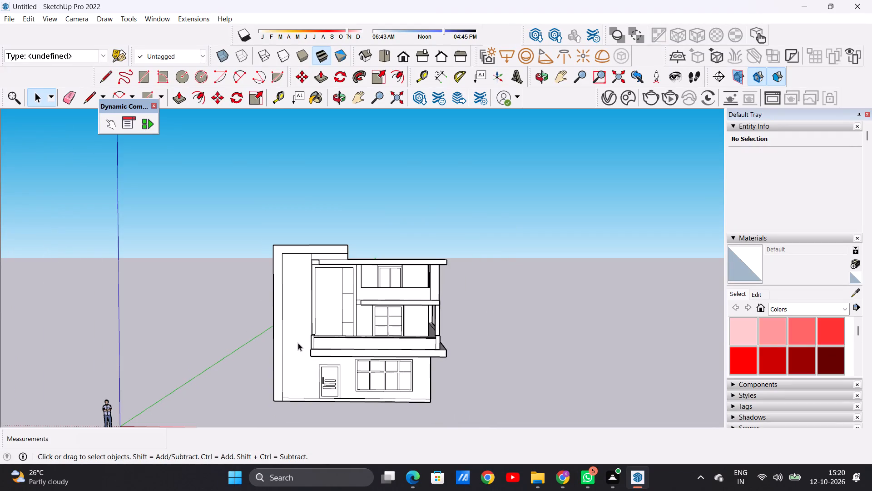
scroll(314, 376, up, 4)
scroll(311, 376, down, 1)
scroll(278, 420, up, 5)
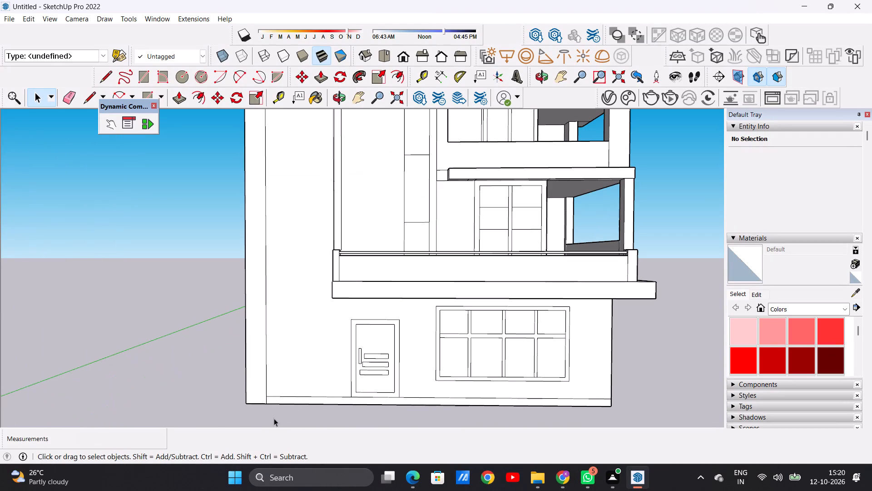
scroll(274, 418, up, 1)
scroll(243, 371, down, 8)
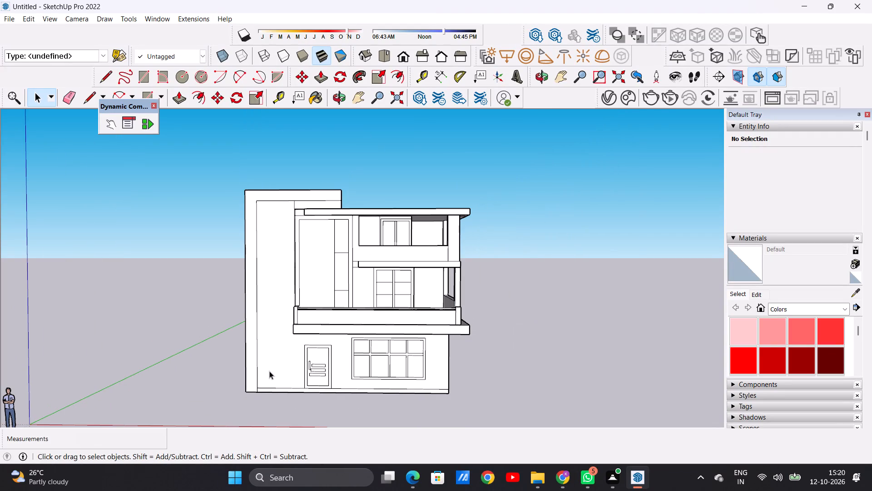
scroll(287, 306, down, 6)
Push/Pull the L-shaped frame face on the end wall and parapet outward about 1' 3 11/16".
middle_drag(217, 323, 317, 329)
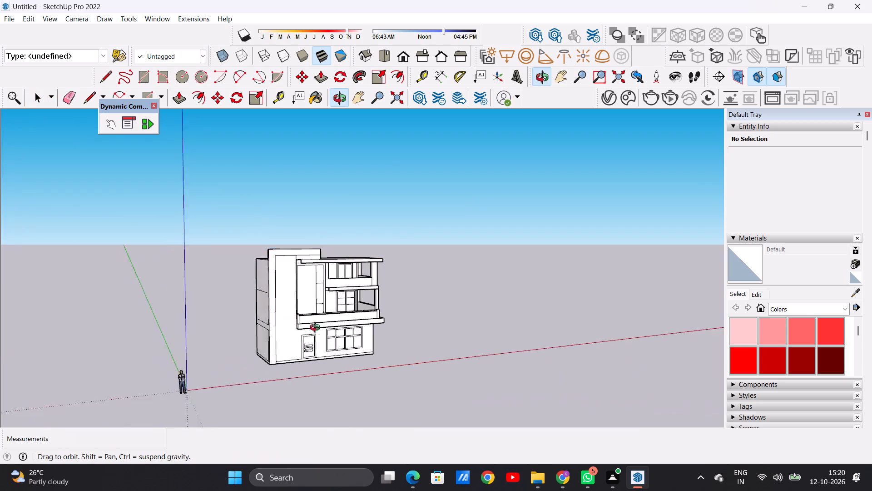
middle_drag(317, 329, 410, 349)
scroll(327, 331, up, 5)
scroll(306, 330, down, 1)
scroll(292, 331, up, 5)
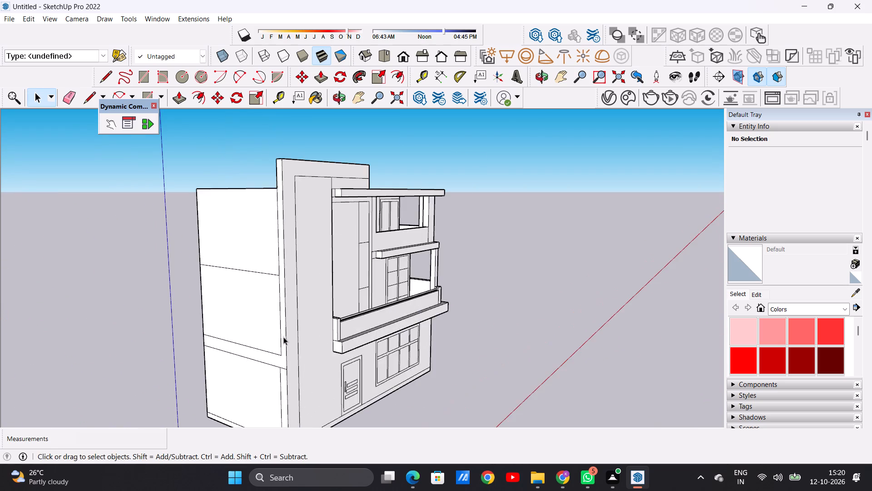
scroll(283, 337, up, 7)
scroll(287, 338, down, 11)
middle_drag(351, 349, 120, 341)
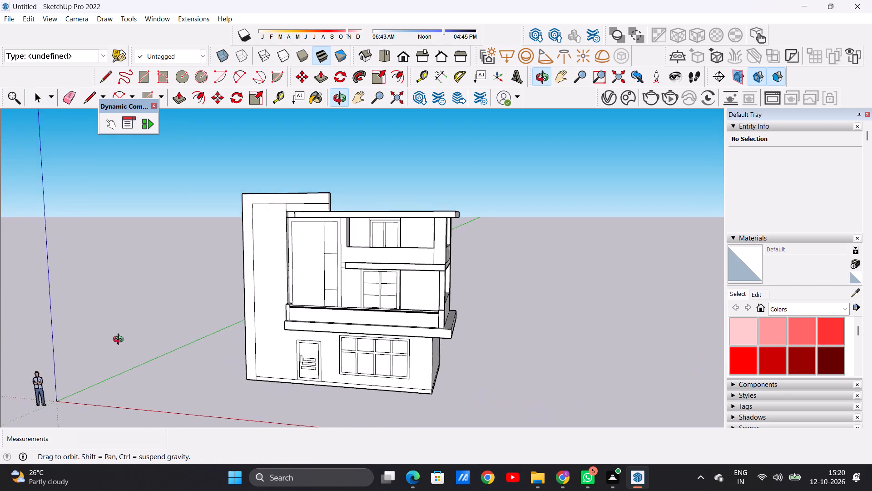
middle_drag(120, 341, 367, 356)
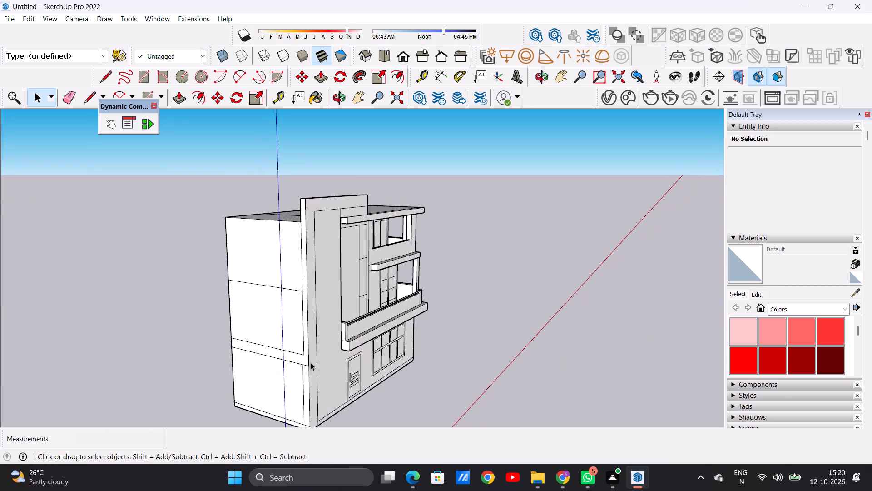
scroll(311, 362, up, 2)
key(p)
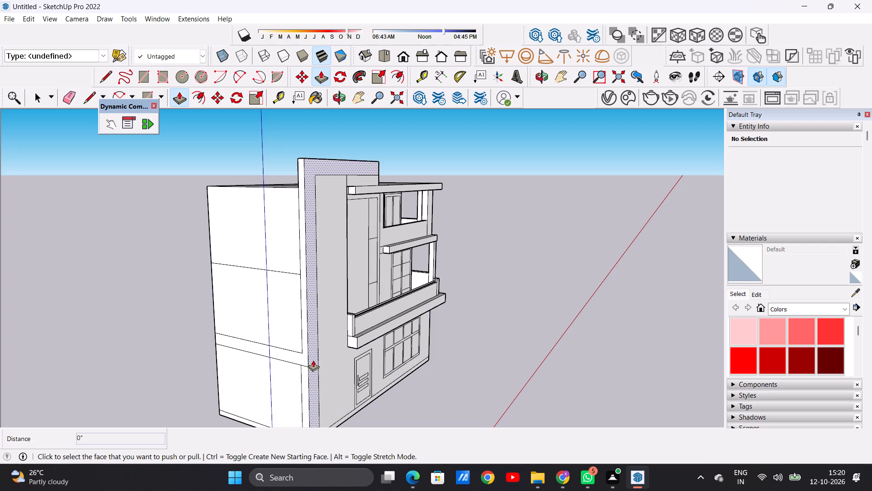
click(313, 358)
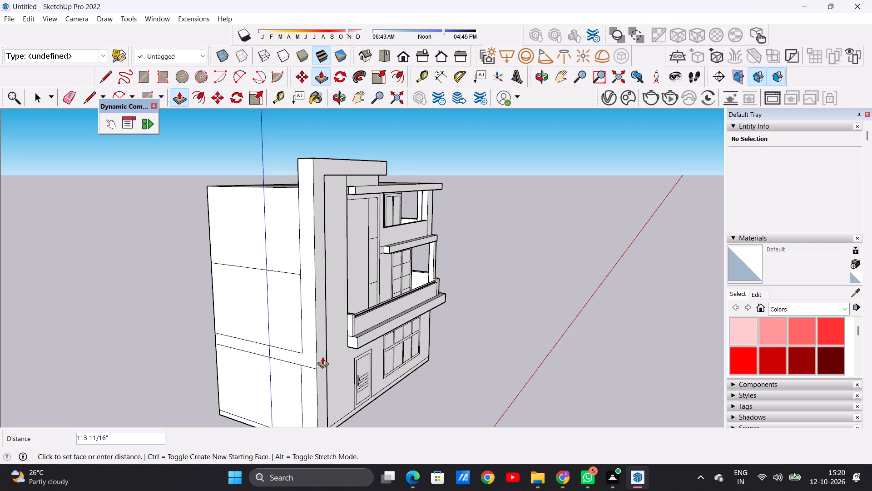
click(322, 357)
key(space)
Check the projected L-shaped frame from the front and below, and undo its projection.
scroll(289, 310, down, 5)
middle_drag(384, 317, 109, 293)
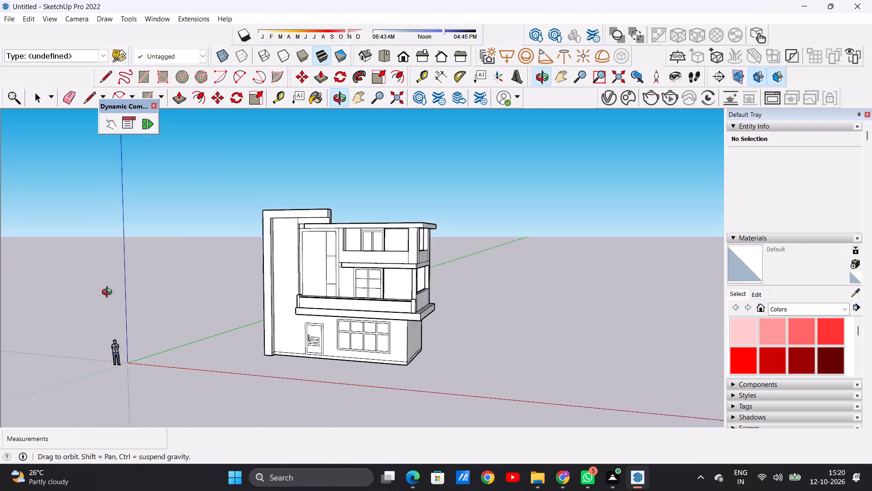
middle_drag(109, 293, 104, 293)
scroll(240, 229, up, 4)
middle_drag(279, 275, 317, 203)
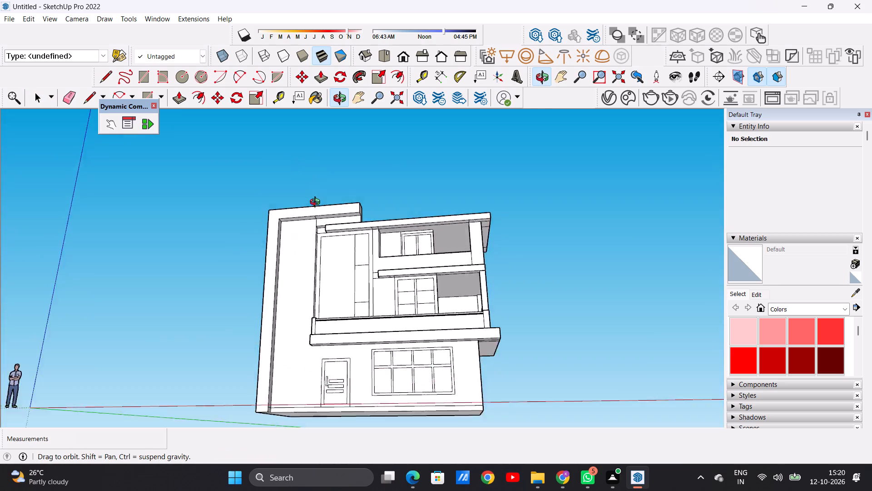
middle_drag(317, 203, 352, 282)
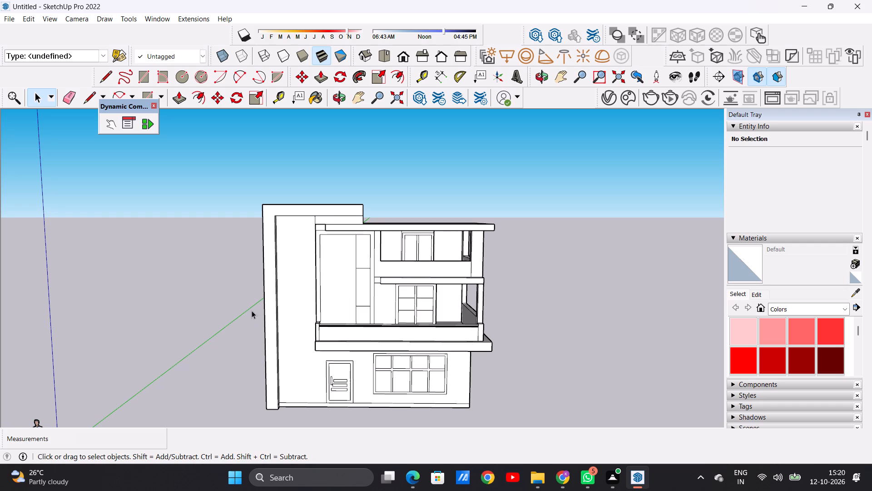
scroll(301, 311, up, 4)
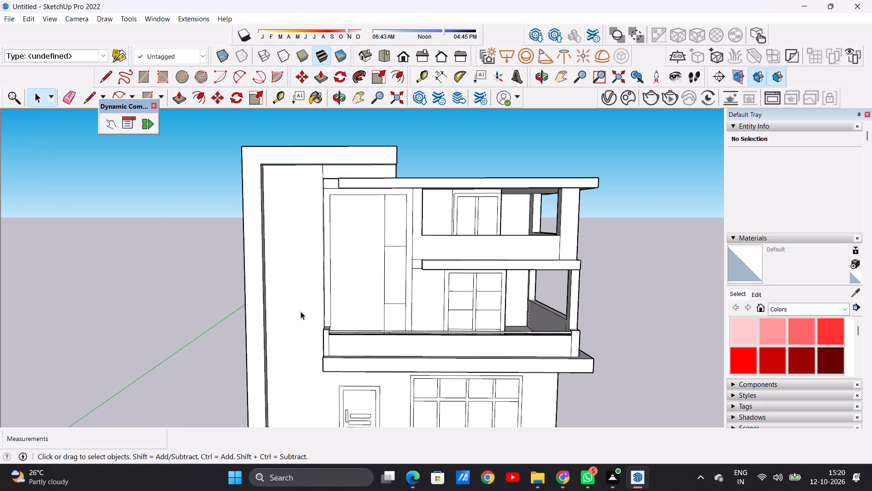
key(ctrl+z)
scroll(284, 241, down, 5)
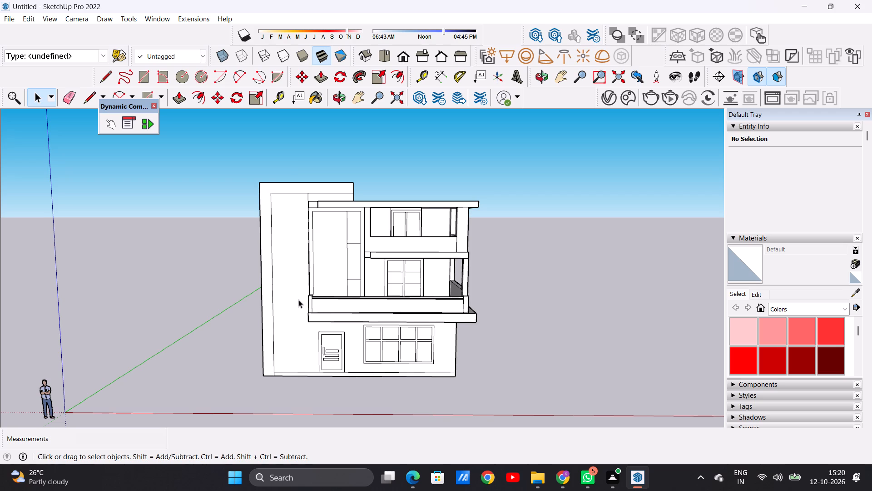
Draw a vertical line about 33' 4 15/16" long just inside the side strip, from the plinth line to the top band's lower edge.
scroll(297, 302, up, 2)
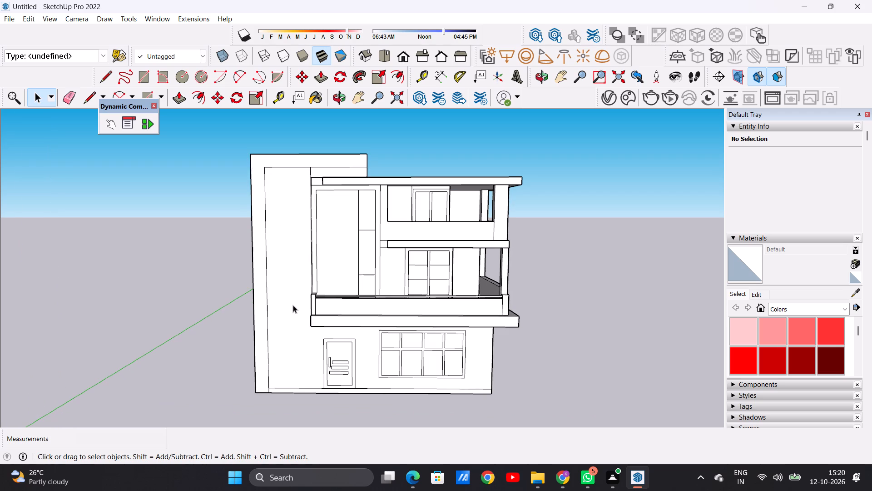
key(r)
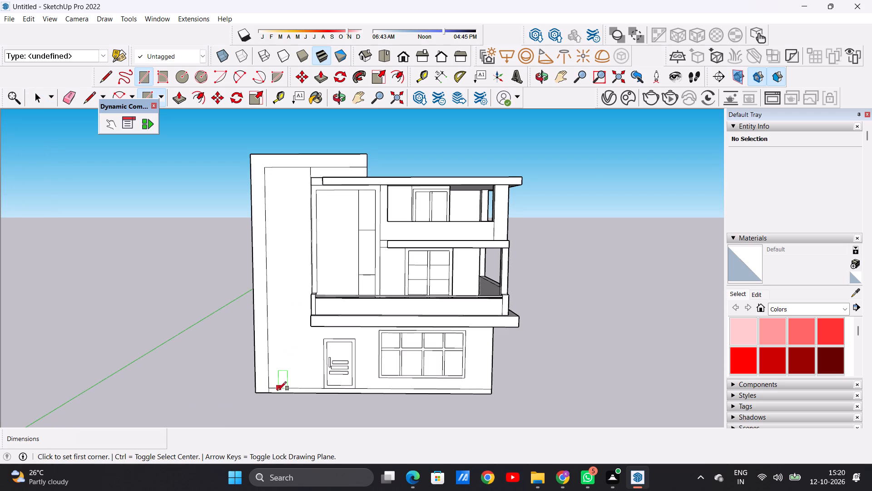
scroll(277, 392, up, 6)
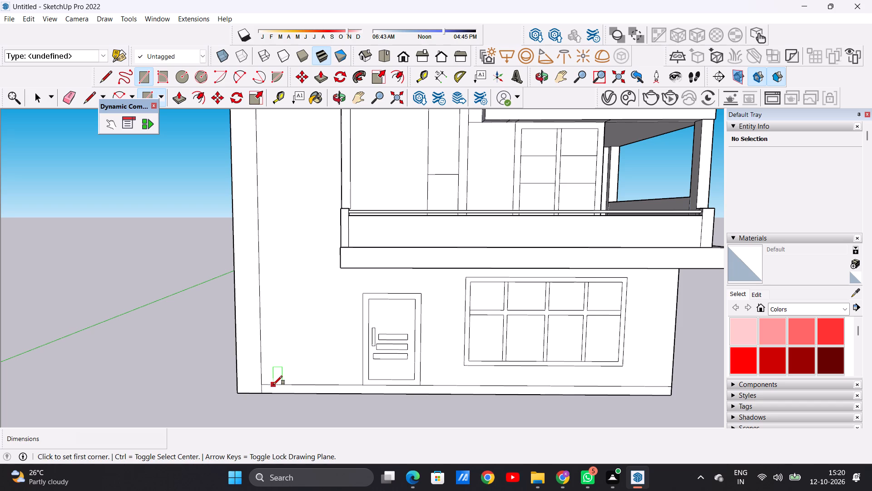
key(space)
text(L)
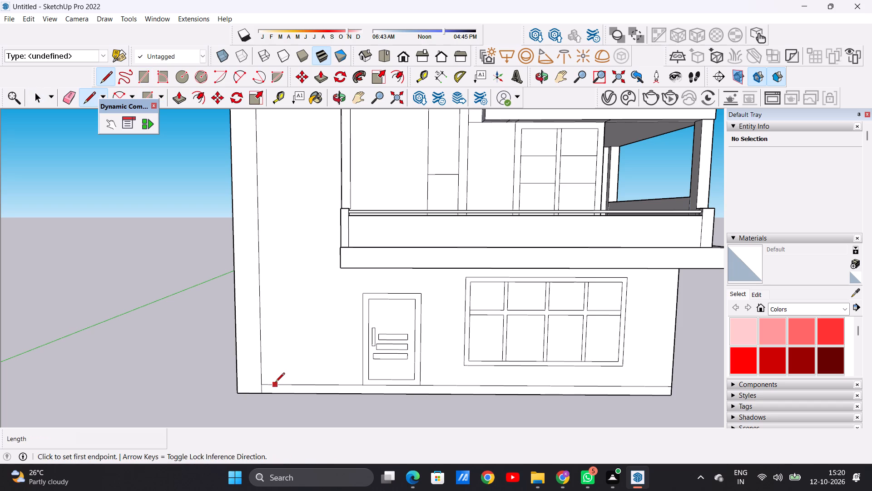
click(273, 383)
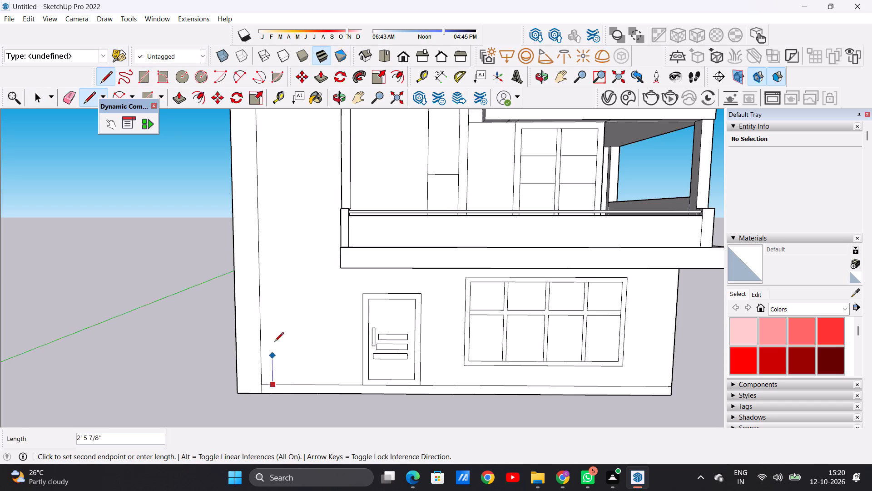
scroll(270, 316, down, 12)
scroll(273, 229, up, 5)
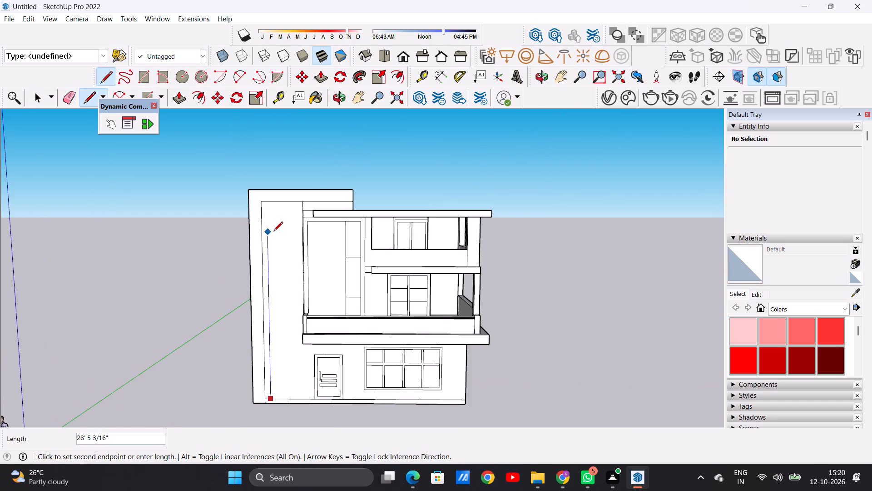
scroll(273, 232, up, 3)
middle_click(273, 231)
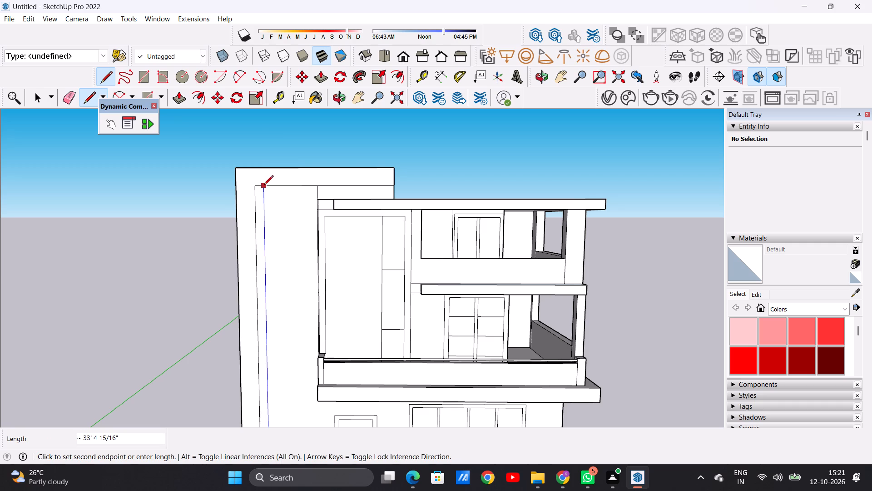
click(263, 185)
key(space)
Copy the narrow vertical strip face with its edges about 1' 1 15/16" along the end wall toward the door.
scroll(276, 207, down, 6)
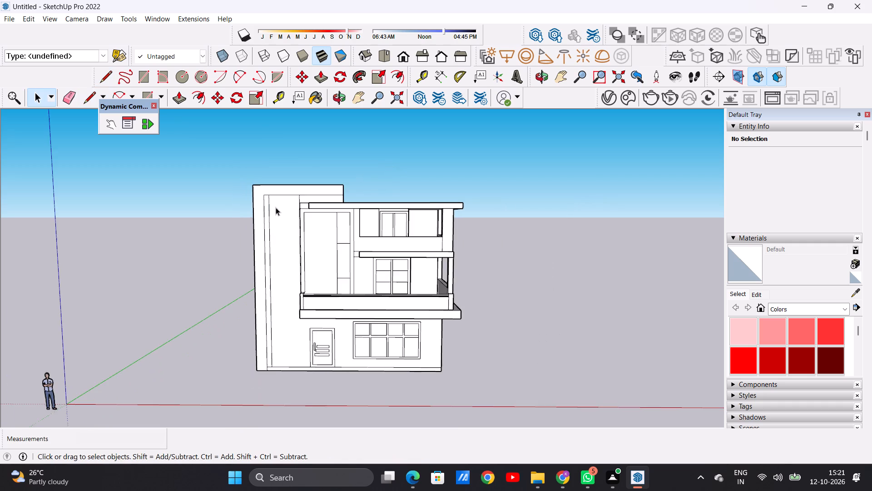
scroll(267, 228, up, 6)
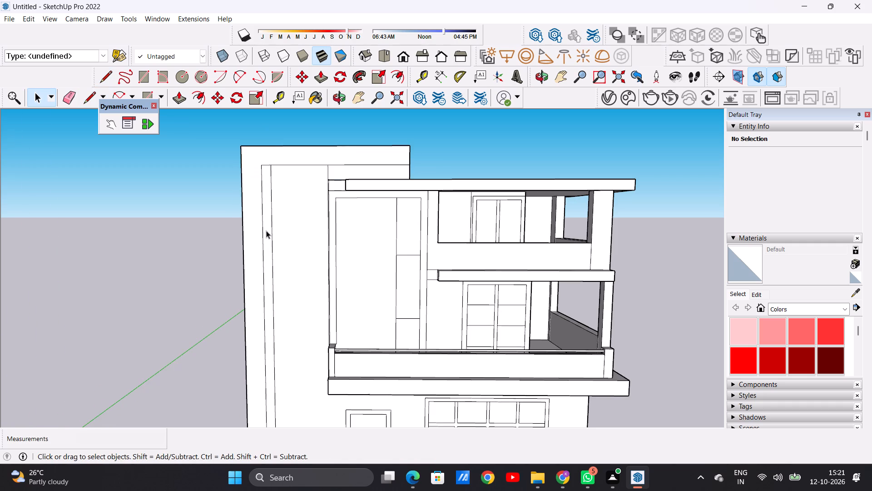
scroll(266, 230, down, 8)
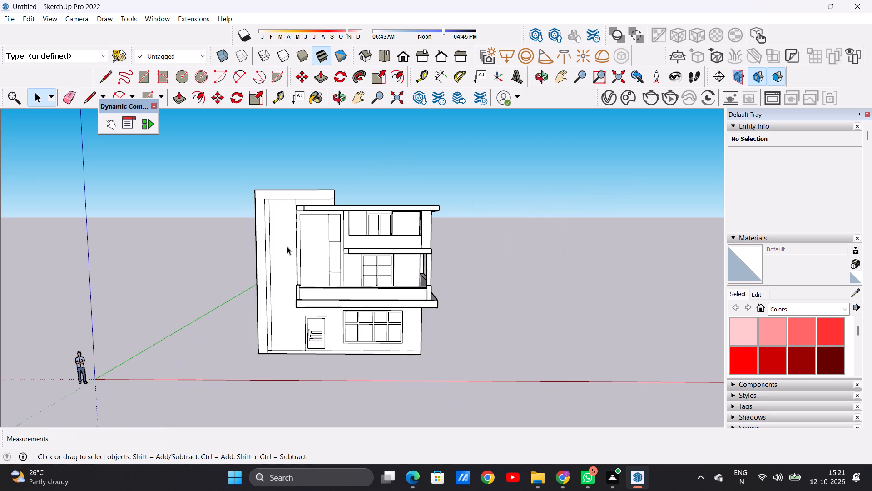
scroll(281, 266, up, 5)
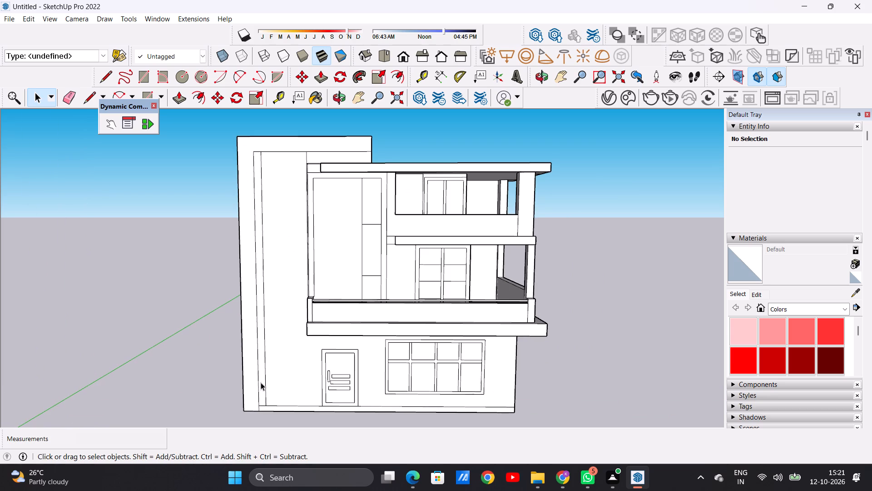
double_click(263, 385)
scroll(264, 351, down, 4)
scroll(264, 420, up, 2)
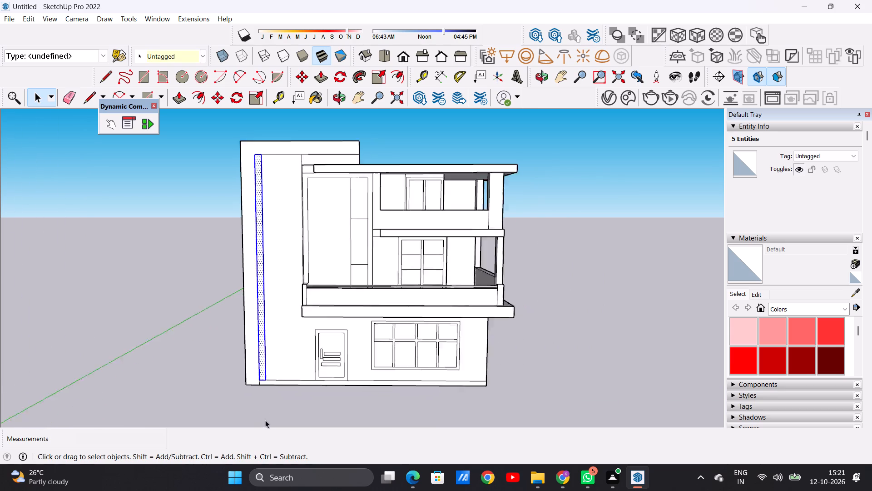
scroll(265, 420, up, 4)
scroll(266, 380, up, 5)
key(m)
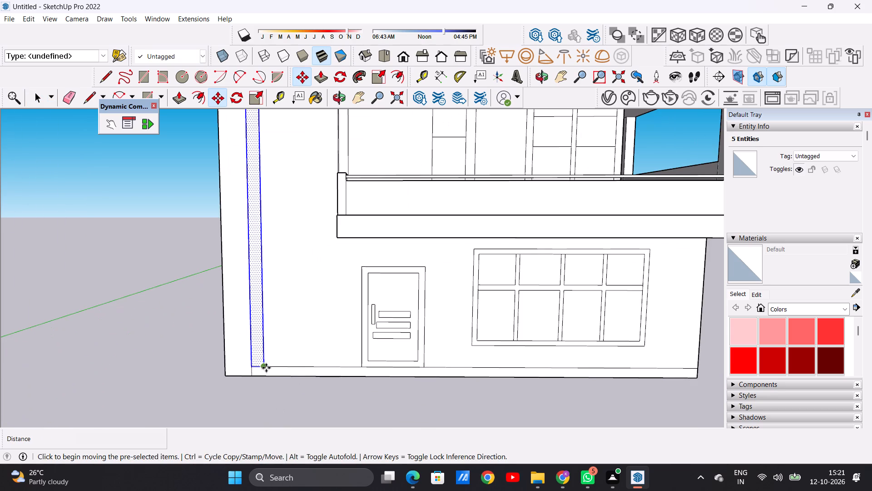
click(266, 368)
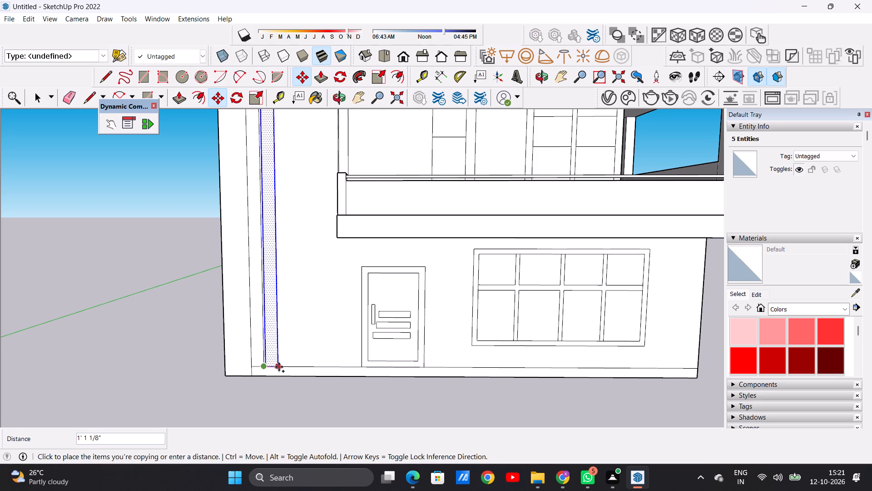
click(279, 367)
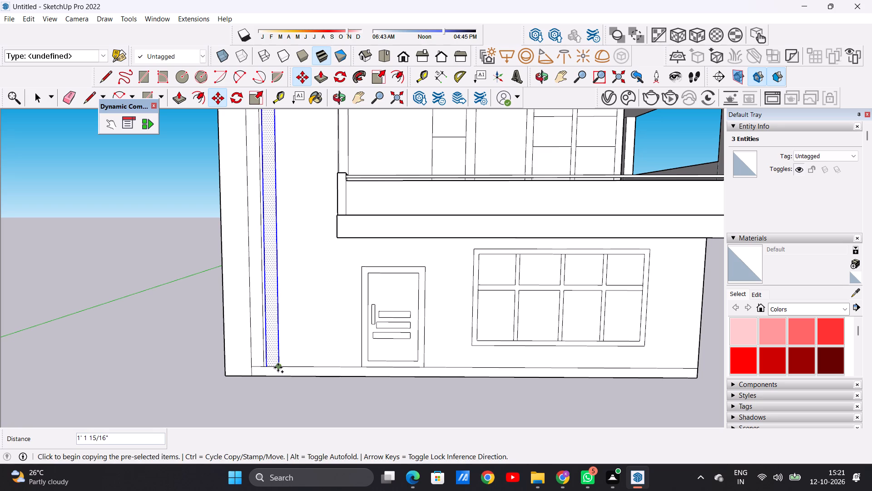
Copy the strip three more times toward the door, at successive offsets of about 1' 2 3/8", 1' 3 1/8" and 1' 2 11/16".
click(278, 367)
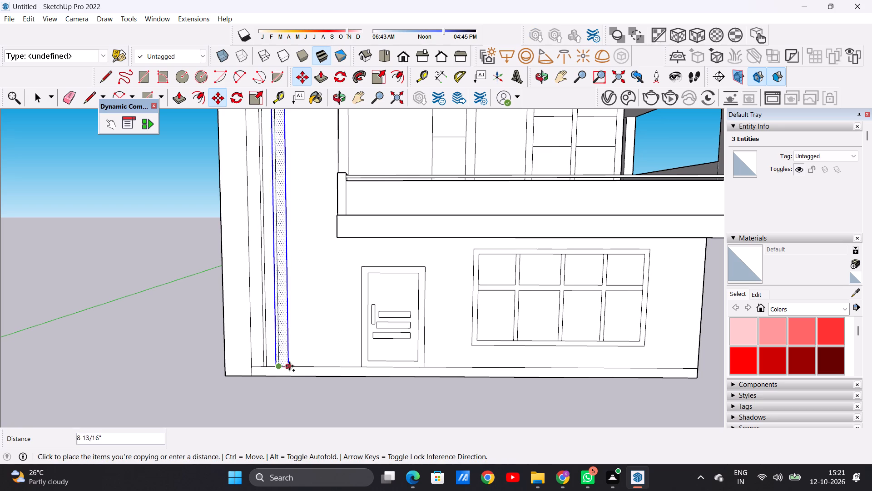
click(294, 368)
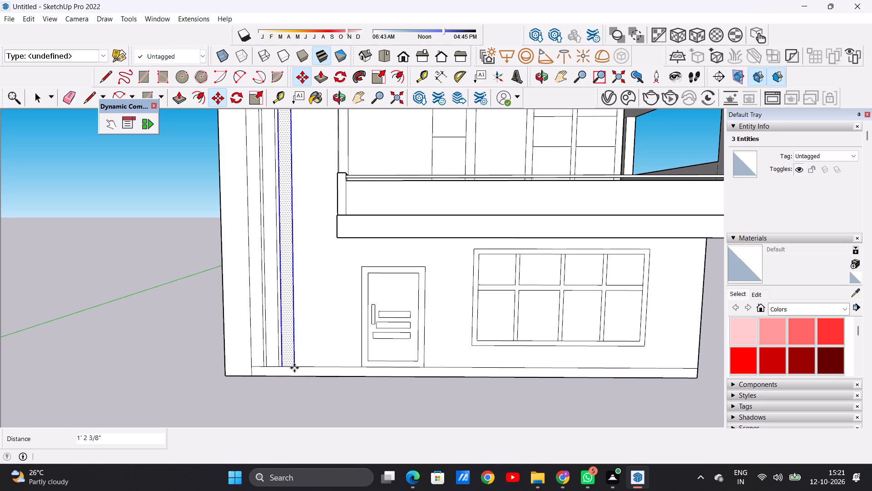
click(294, 368)
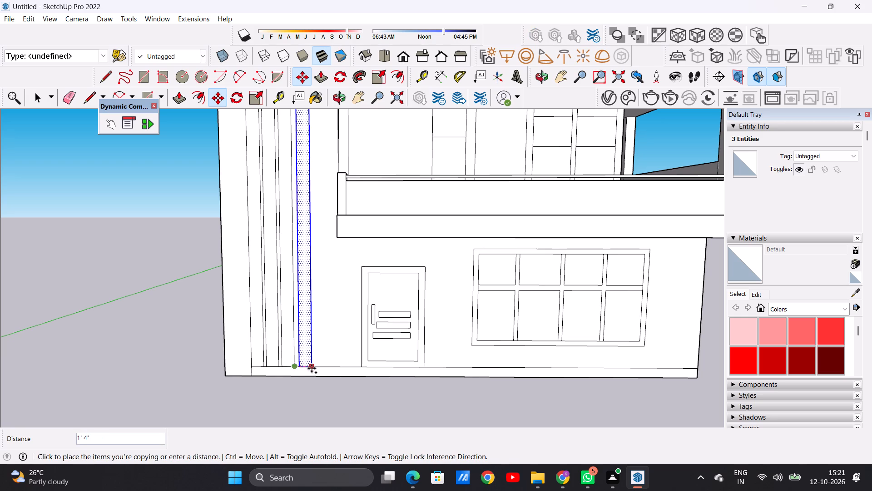
click(311, 368)
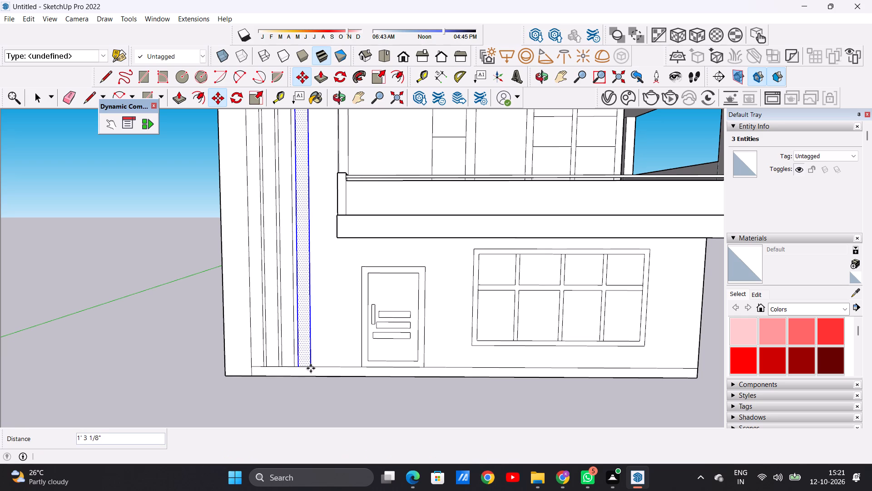
click(311, 368)
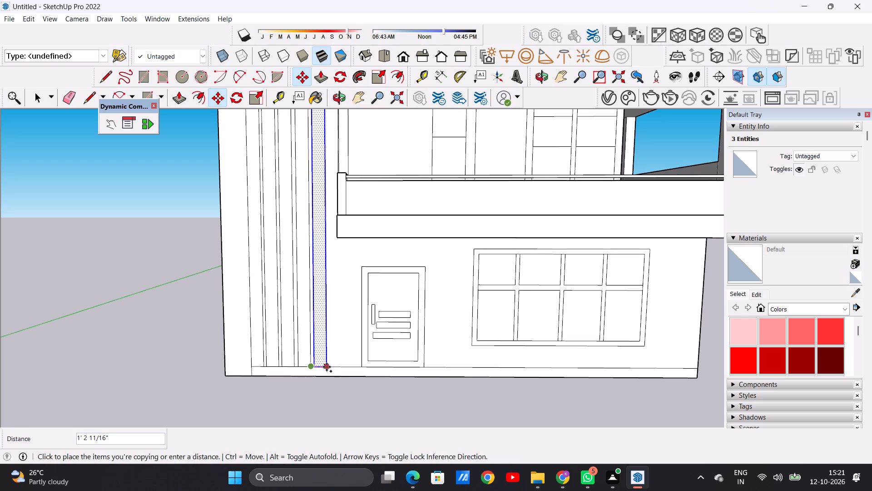
click(327, 367)
key(space)
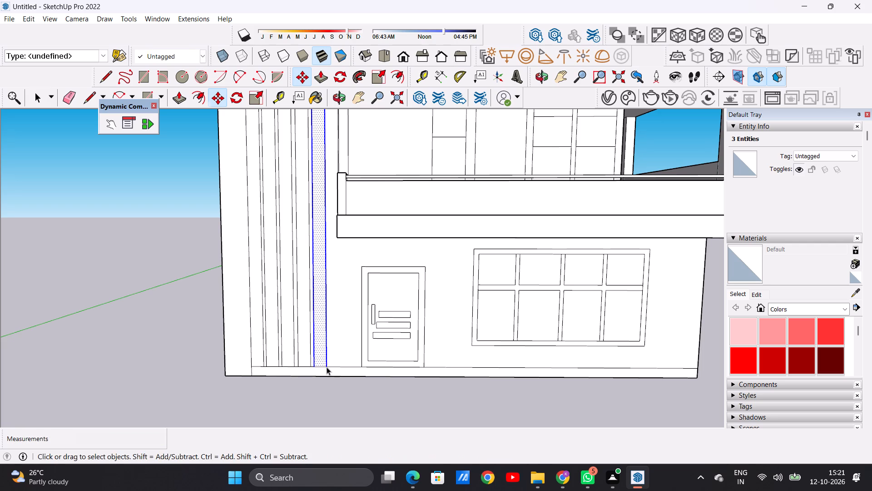
drag(183, 361, 179, 362)
scroll(224, 387, down, 9)
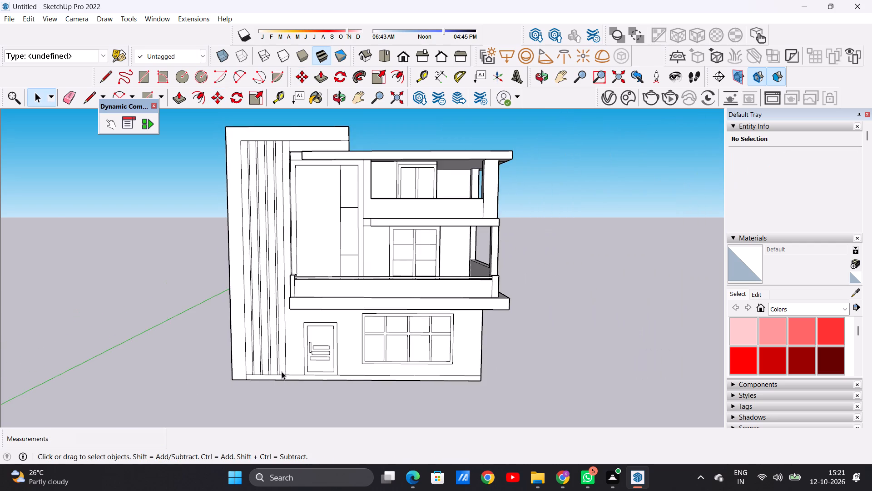
scroll(282, 371, down, 3)
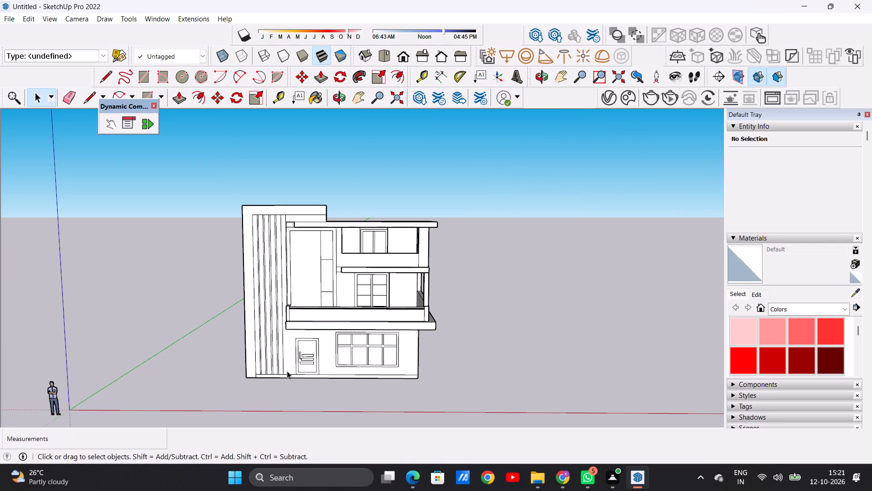
scroll(279, 366, up, 6)
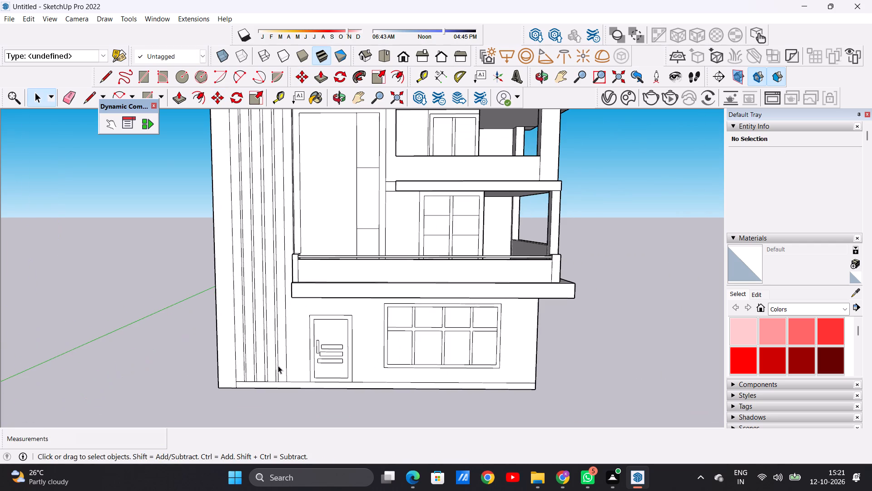
Undo the last two strip copies on the end wall.
key(ctrl+z)
key(ctrl+z)
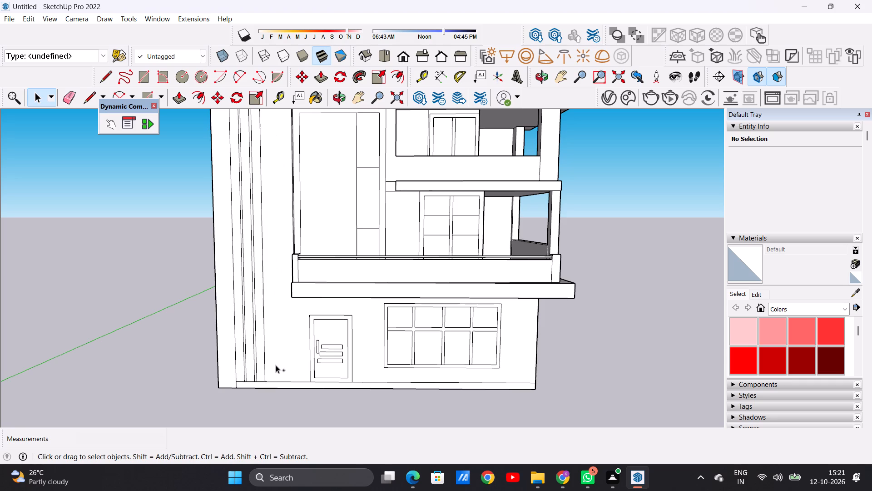
Push/Pull the L-shaped border face of the end wall outward by about 1' 8 5/8".
scroll(276, 365, down, 8)
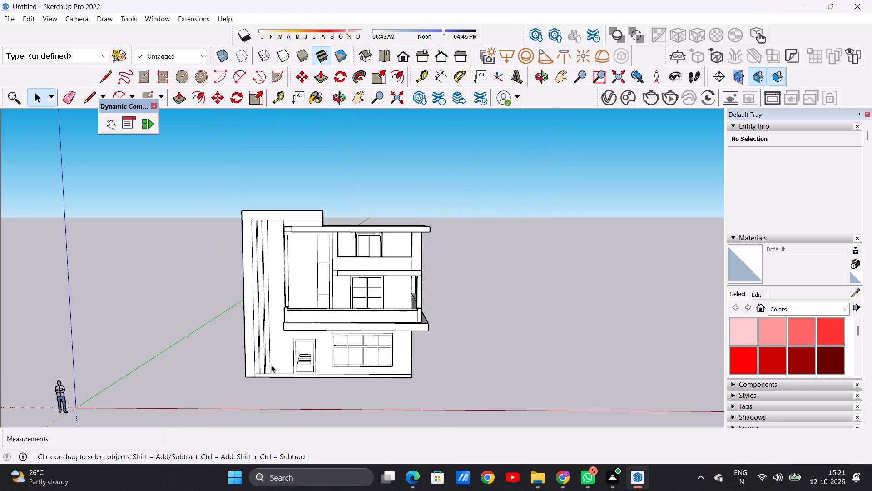
scroll(273, 244, up, 3)
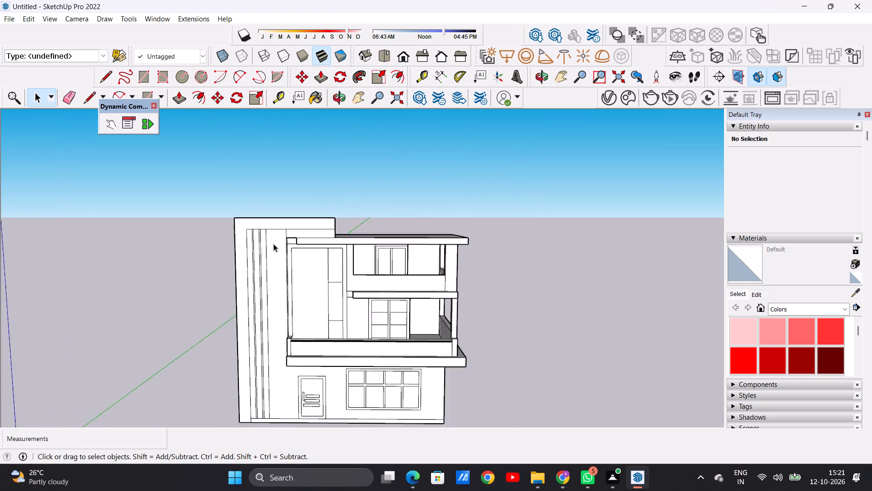
scroll(273, 244, up, 4)
scroll(265, 291, up, 6)
scroll(269, 310, down, 6)
middle_drag(263, 295, 210, 300)
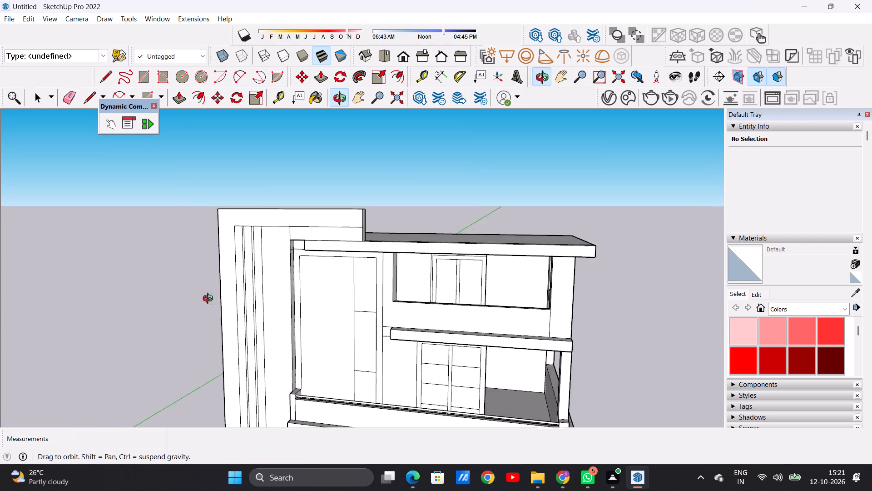
middle_drag(210, 300, 194, 296)
scroll(243, 235, up, 10)
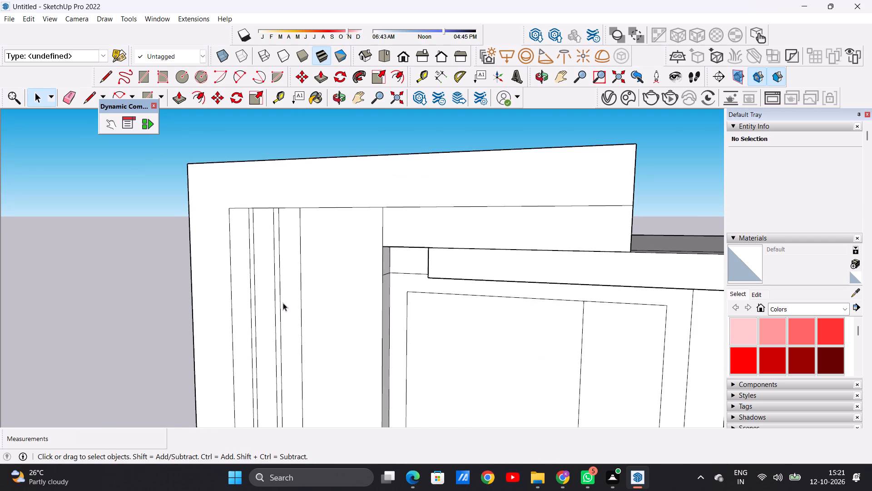
scroll(318, 329, down, 20)
scroll(318, 329, down, 6)
middle_drag(315, 335, 298, 331)
scroll(326, 288, up, 13)
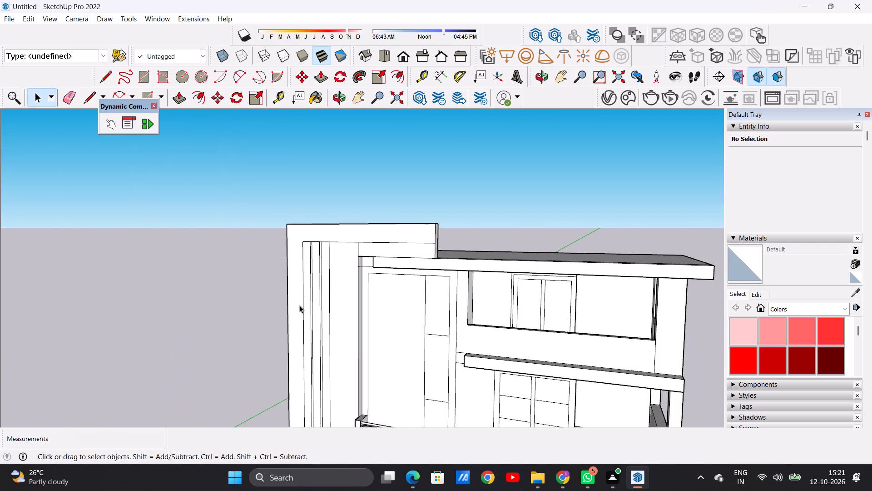
scroll(299, 305, down, 14)
scroll(337, 335, up, 12)
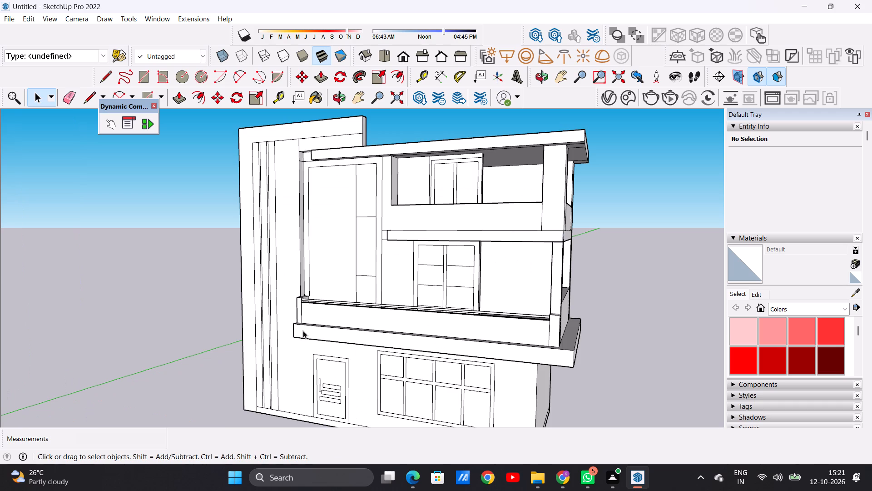
key(p)
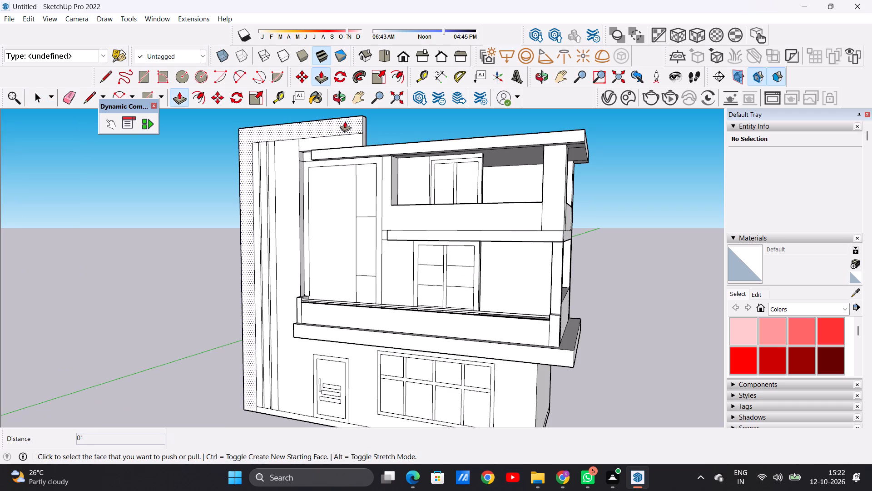
click(344, 121)
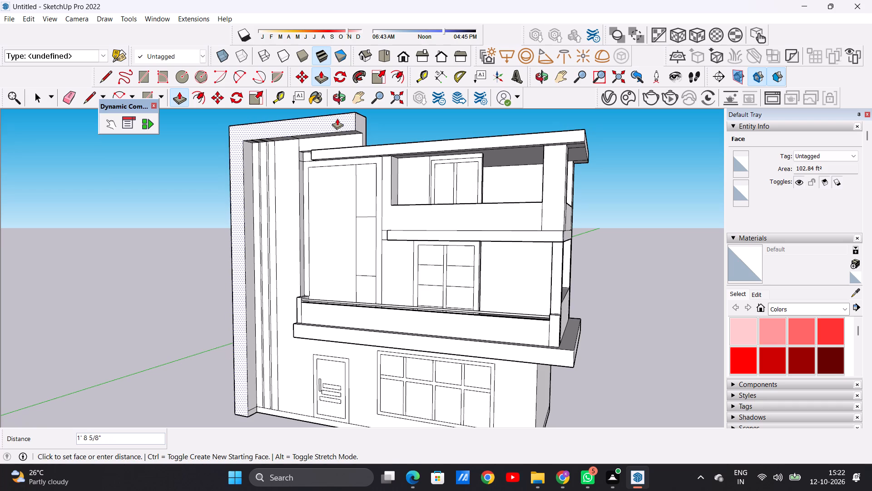
click(337, 118)
key(space)
Examine the projected L-shaped frame and the roof from the front and from above.
scroll(319, 200, down, 12)
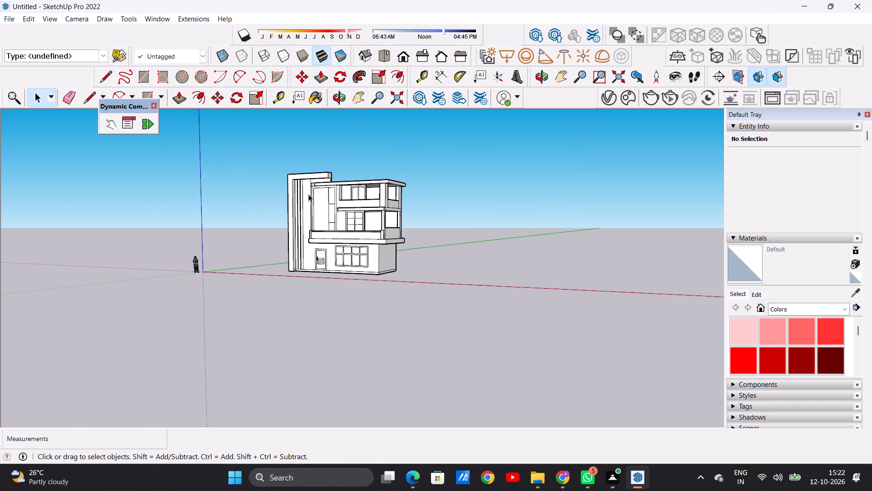
scroll(308, 194, down, 1)
middle_drag(248, 214, 335, 245)
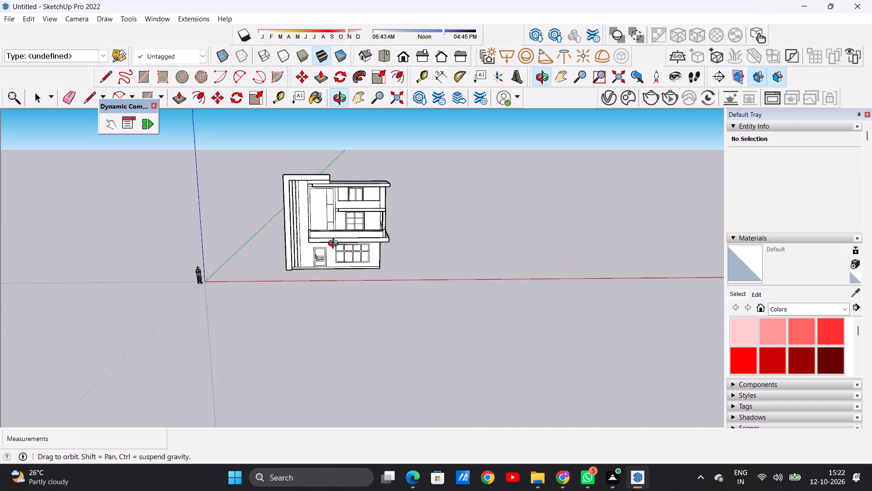
middle_drag(335, 245, 328, 210)
scroll(334, 190, up, 8)
scroll(327, 248, down, 7)
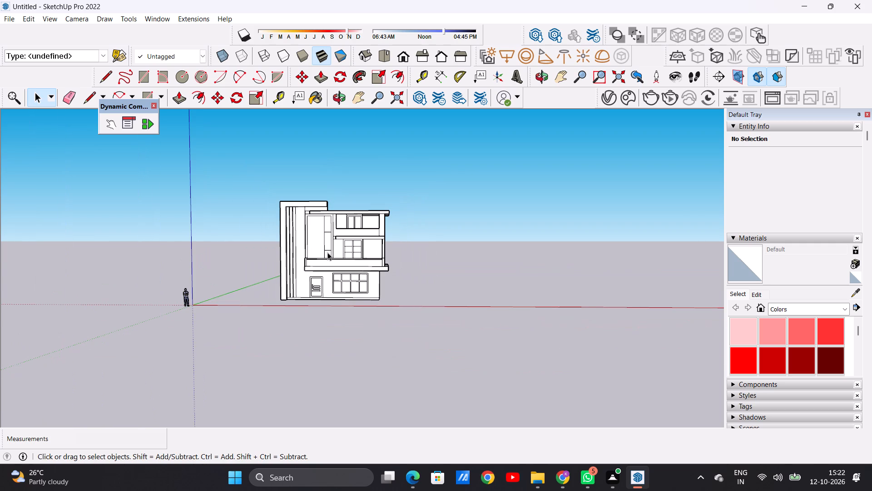
scroll(359, 187, up, 1)
scroll(358, 186, down, 1)
scroll(358, 186, up, 5)
middle_drag(345, 200, 352, 322)
scroll(352, 322, up, 1)
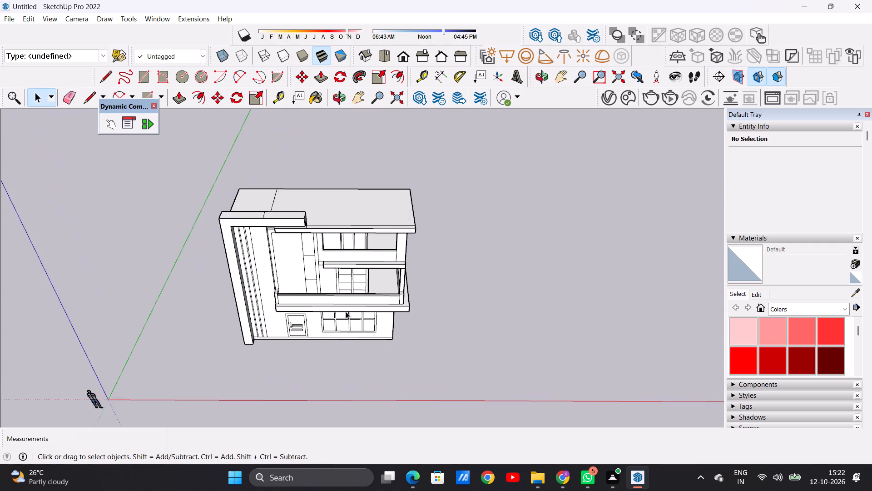
scroll(324, 216, up, 4)
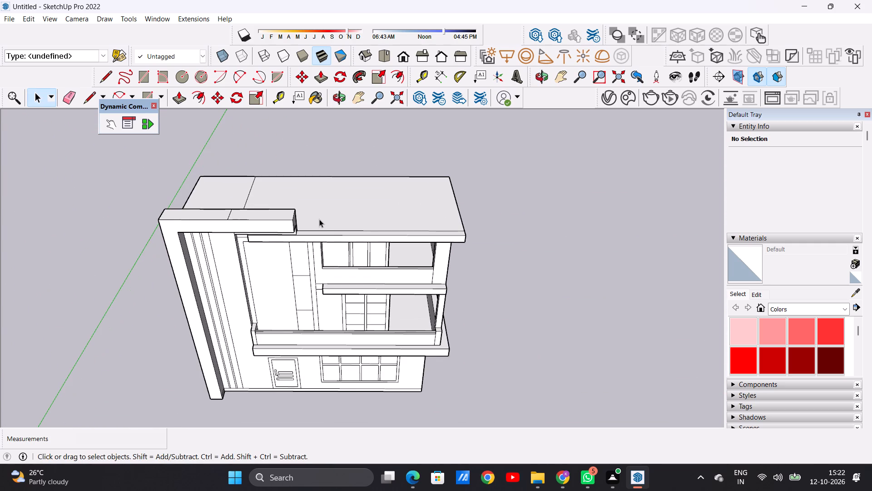
middle_drag(296, 233, 290, 168)
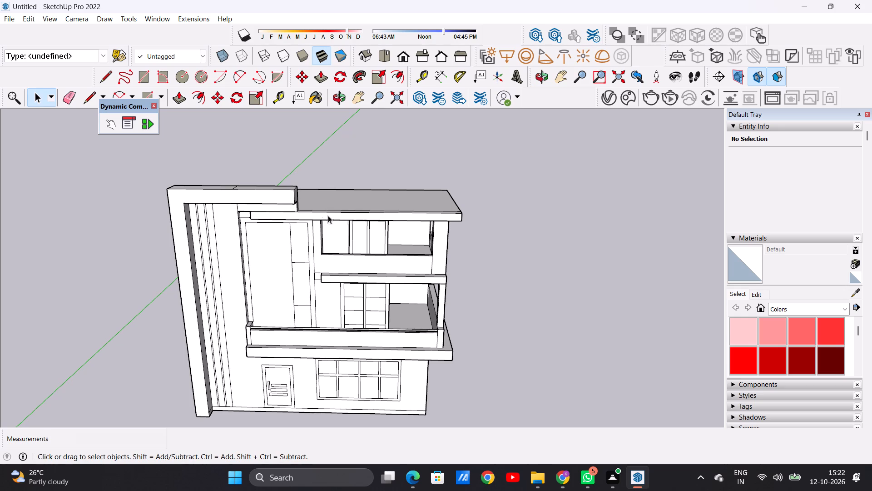
scroll(343, 193, down, 5)
middle_drag(332, 185, 337, 288)
scroll(340, 225, up, 2)
scroll(340, 225, down, 1)
scroll(338, 224, up, 5)
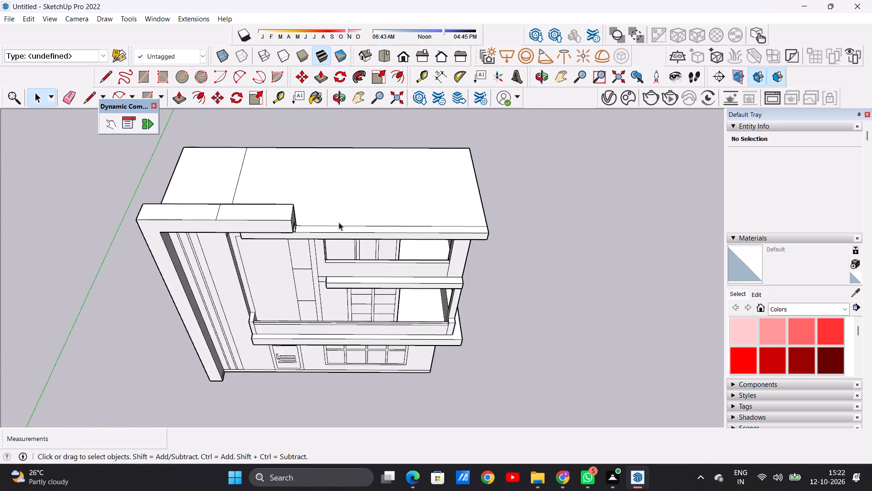
Draw a rectangle about 11' 2 5/16" by 10' 4" on the roof slab, starting beside the L-shaped frame's end.
middle_drag(339, 222, 216, 204)
middle_drag(365, 205, 224, 216)
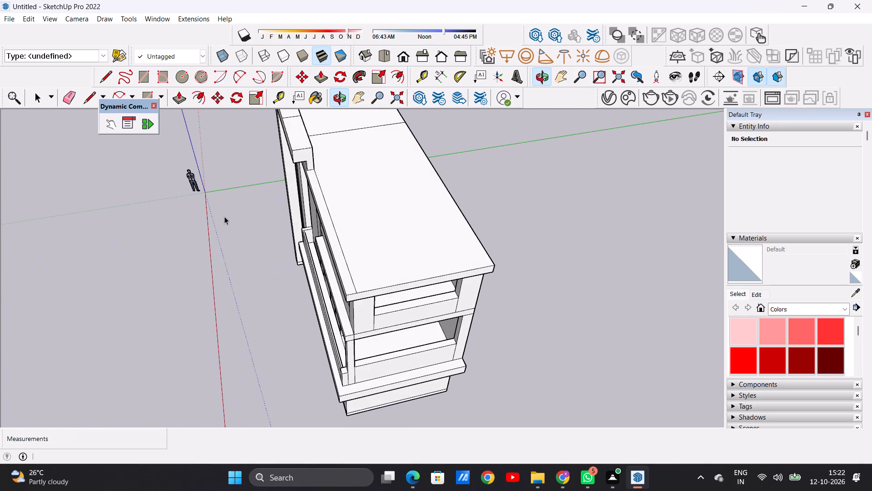
scroll(346, 200, up, 3)
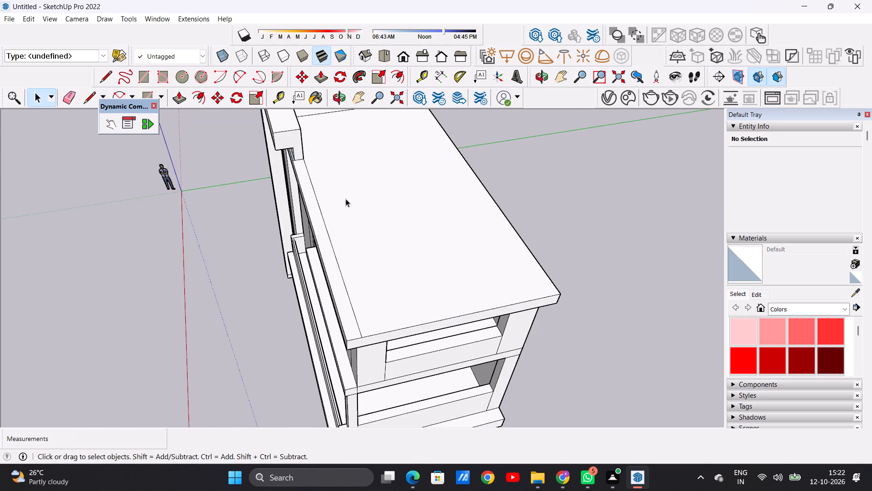
key(r)
scroll(339, 180, up, 4)
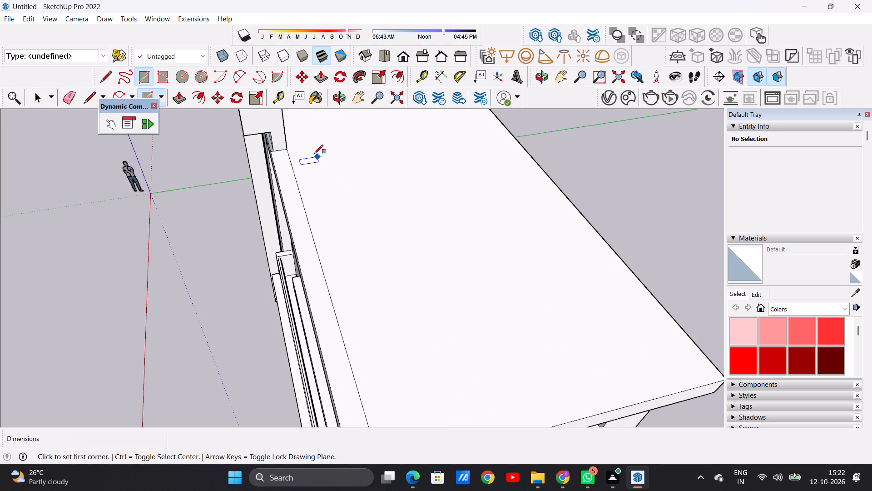
click(287, 146)
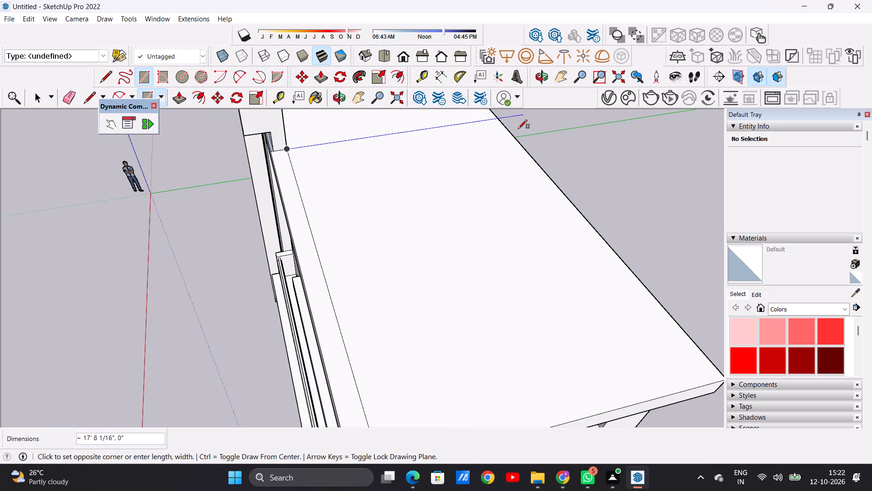
click(499, 230)
key(space)
Push/Pull the roof rectangle upward by about 2' 8 7/8" to form a raised block.
scroll(410, 236, down, 8)
middle_drag(346, 271, 461, 207)
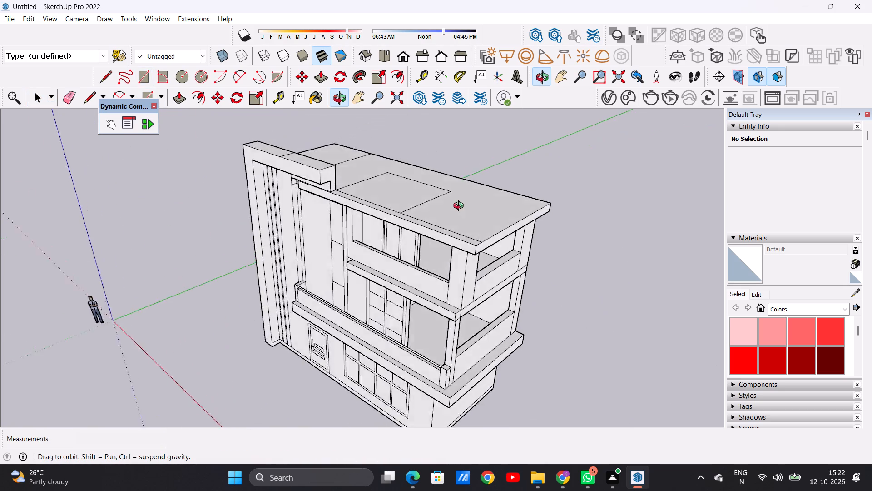
middle_drag(461, 207, 528, 190)
scroll(421, 185, up, 2)
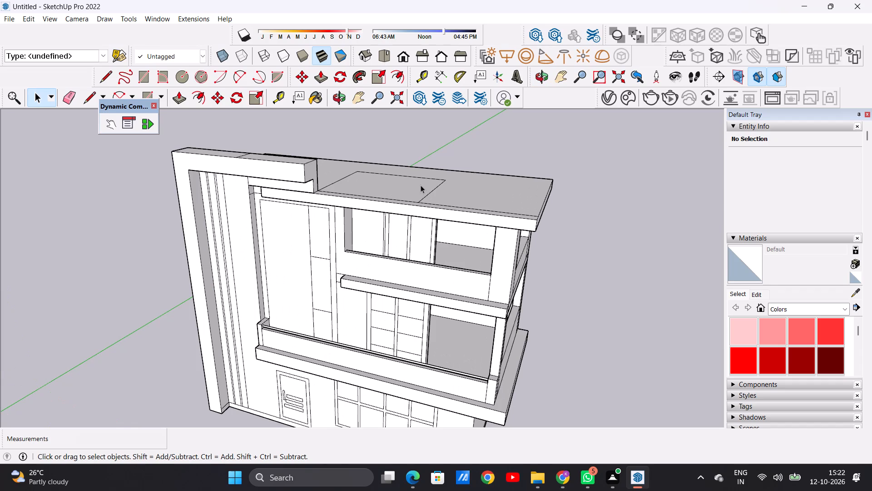
key(p)
scroll(405, 179, up, 2)
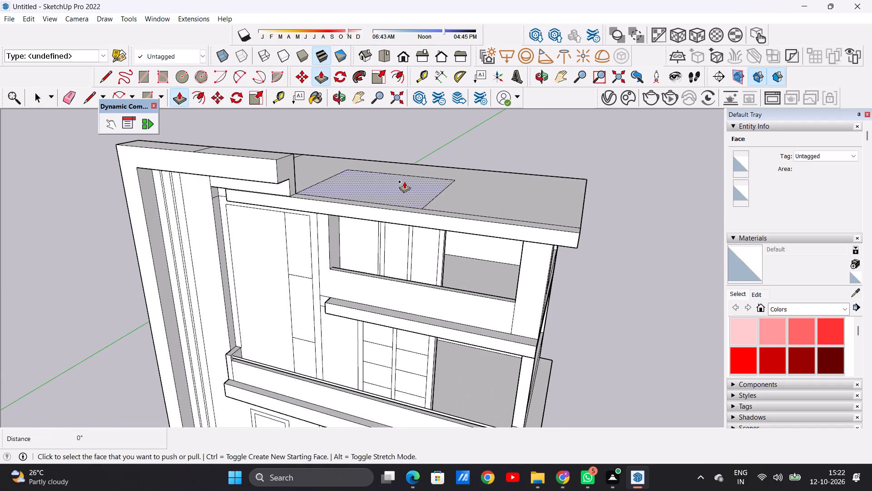
click(404, 181)
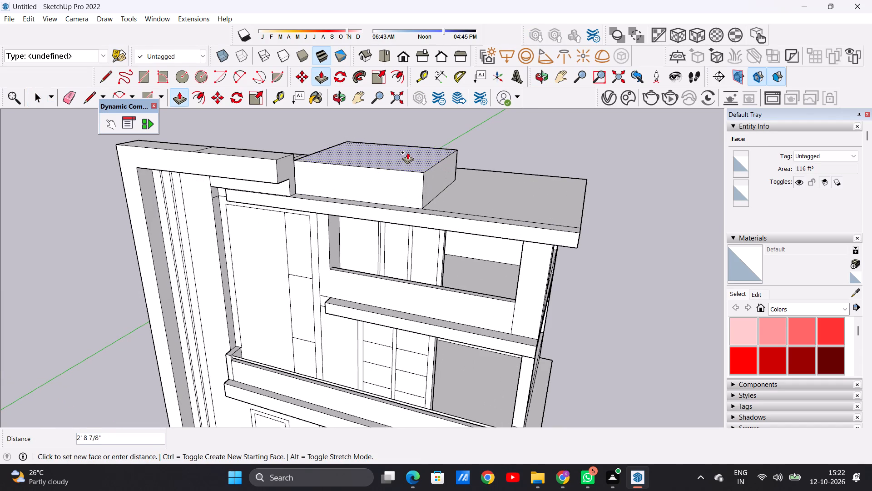
click(408, 154)
key(space)
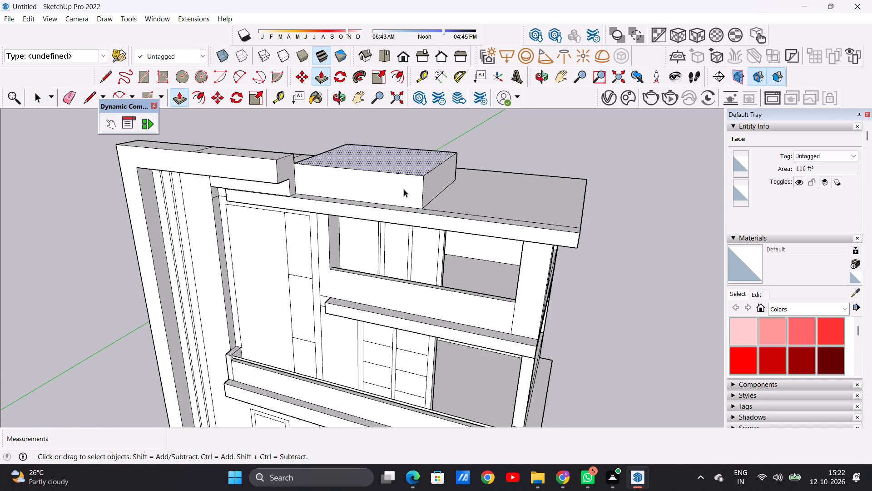
Check the raised roof block against the rest of the front elevation.
scroll(403, 196, down, 4)
middle_drag(377, 208, 443, 145)
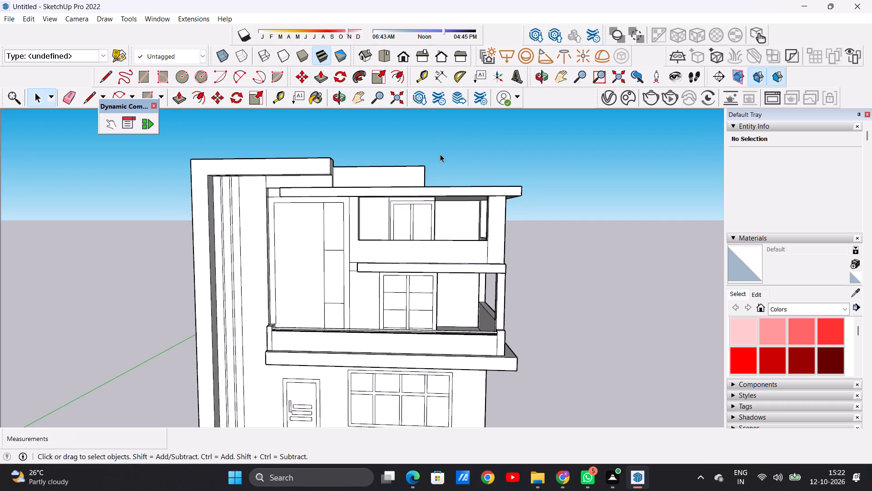
scroll(362, 196, down, 1)
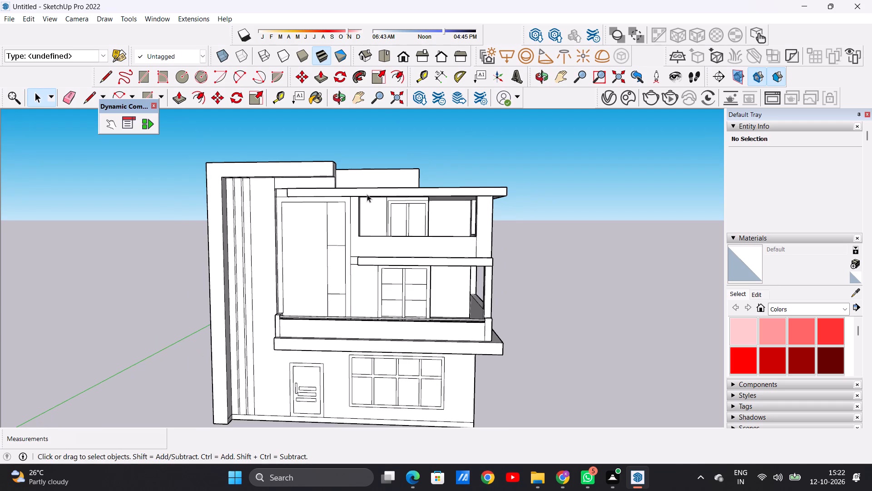
scroll(333, 196, down, 6)
scroll(385, 245, up, 5)
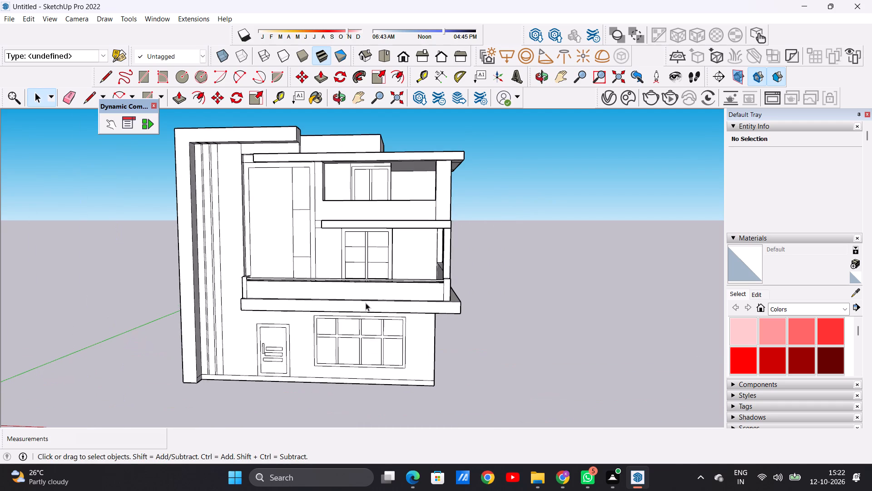
scroll(374, 301, down, 7)
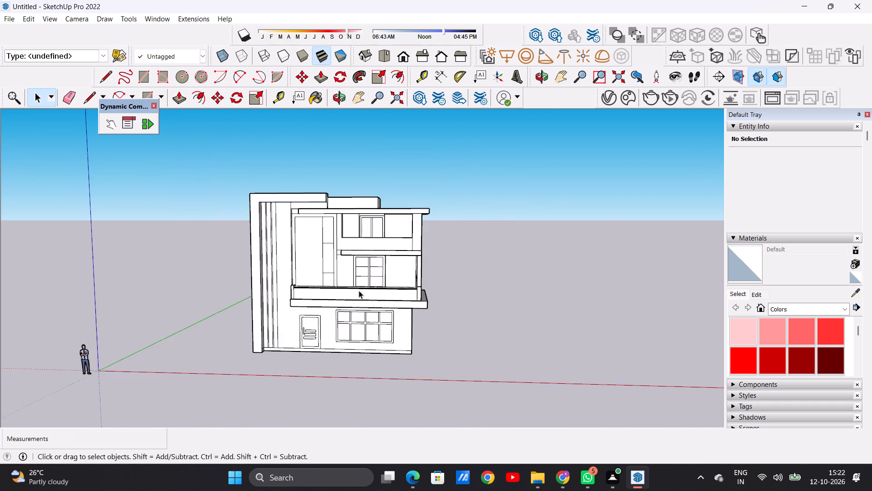
scroll(359, 291, down, 3)
scroll(369, 317, up, 1)
scroll(369, 317, down, 1)
scroll(370, 318, up, 3)
Erase the seam line running front to back across the roof slab near the end wall.
middle_drag(360, 286, 369, 420)
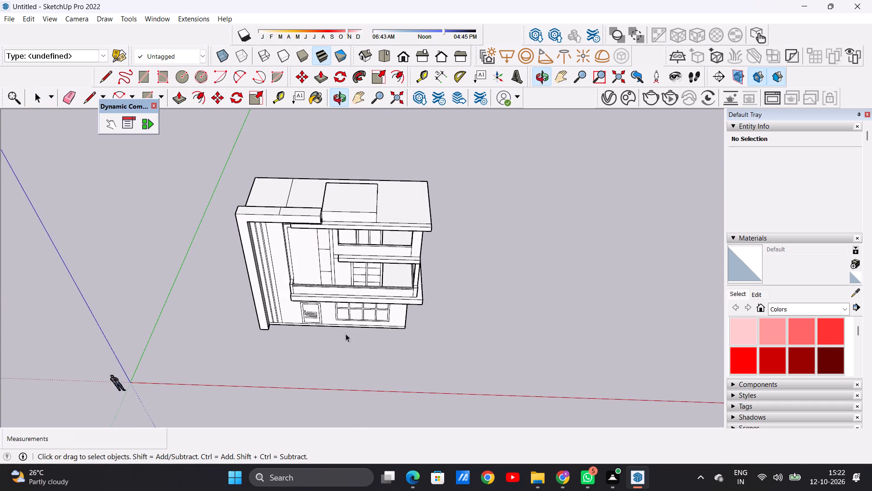
scroll(313, 271, down, 4)
middle_drag(302, 228, 300, 366)
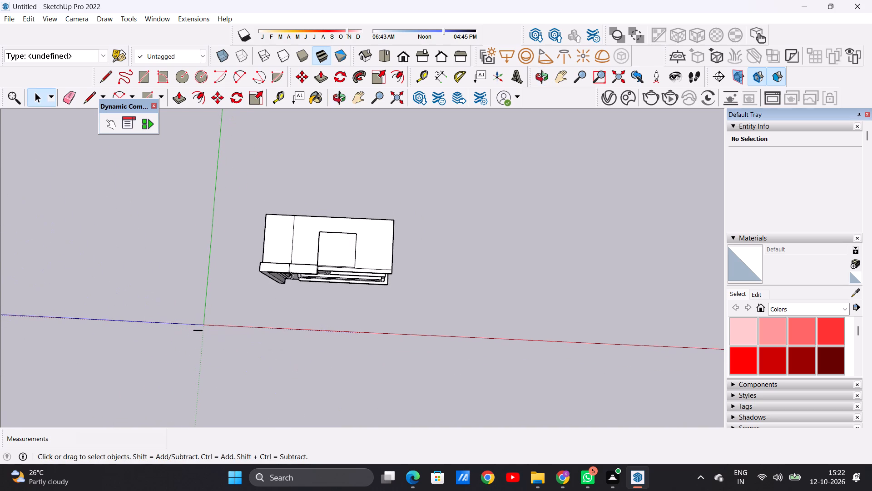
scroll(289, 270, up, 8)
key(e)
drag(304, 212, 285, 216)
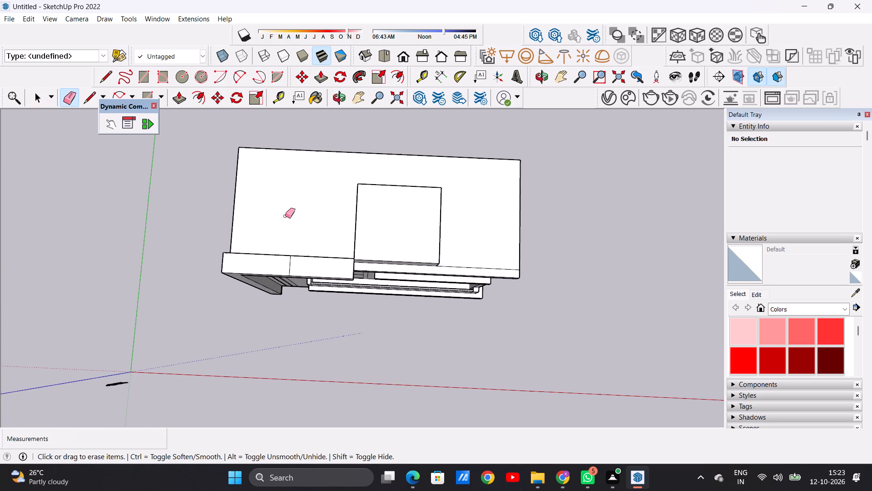
Erase the remaining short seam line on the top surface of the L-shaped frame.
scroll(318, 244, down, 1)
scroll(312, 278, up, 4)
middle_drag(303, 279, 304, 172)
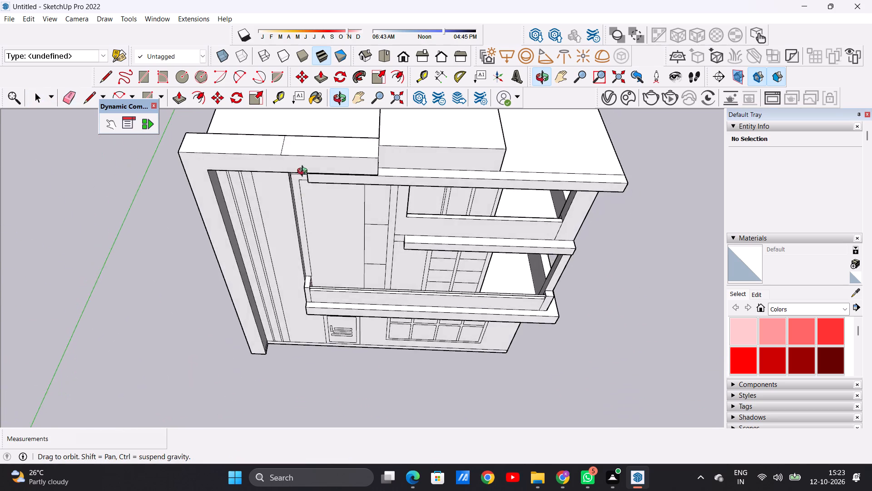
middle_drag(304, 172, 312, 218)
scroll(286, 192, up, 2)
scroll(285, 192, down, 1)
scroll(283, 192, up, 1)
drag(263, 186, 282, 189)
key(space)
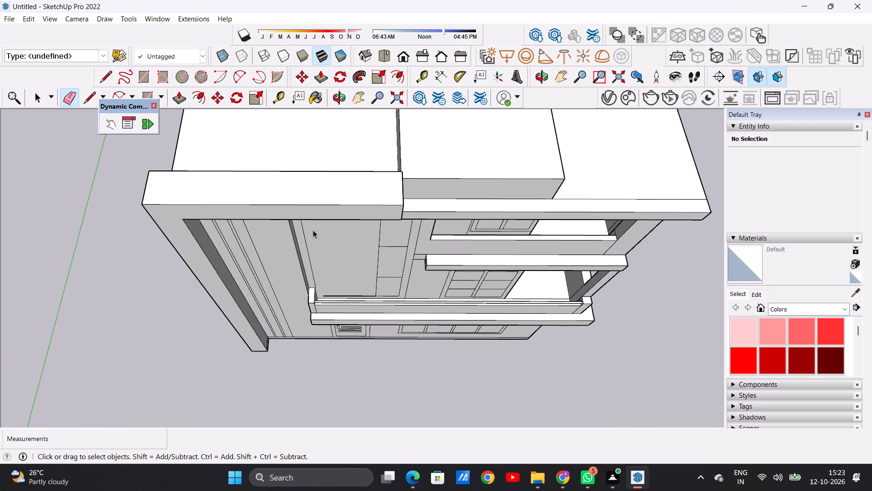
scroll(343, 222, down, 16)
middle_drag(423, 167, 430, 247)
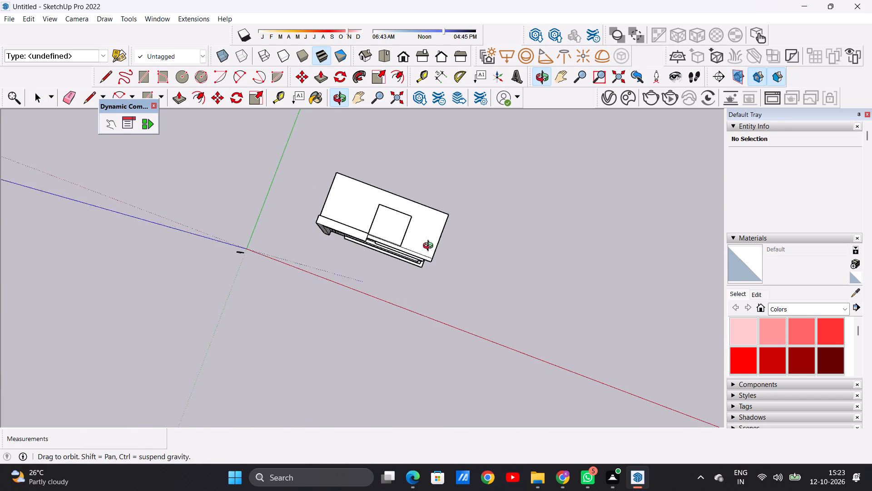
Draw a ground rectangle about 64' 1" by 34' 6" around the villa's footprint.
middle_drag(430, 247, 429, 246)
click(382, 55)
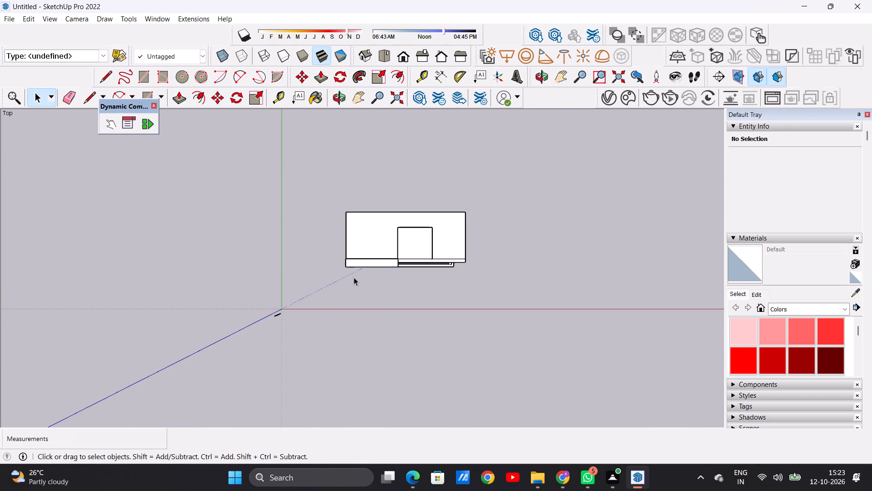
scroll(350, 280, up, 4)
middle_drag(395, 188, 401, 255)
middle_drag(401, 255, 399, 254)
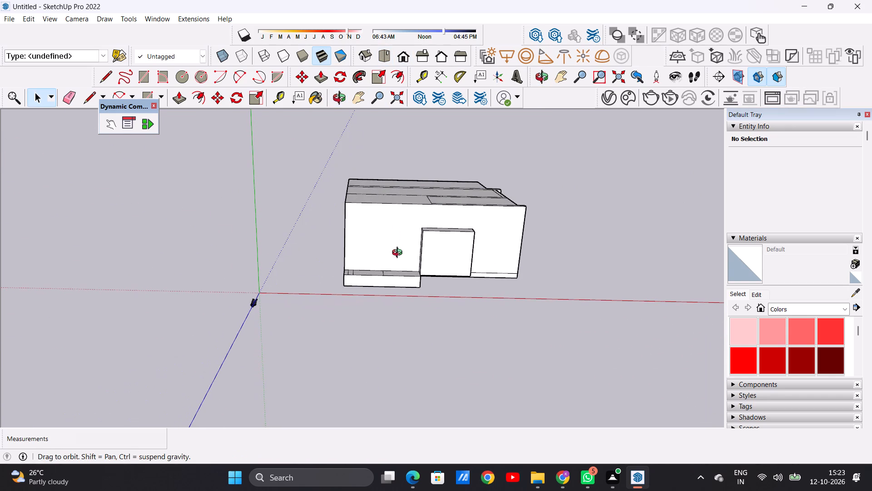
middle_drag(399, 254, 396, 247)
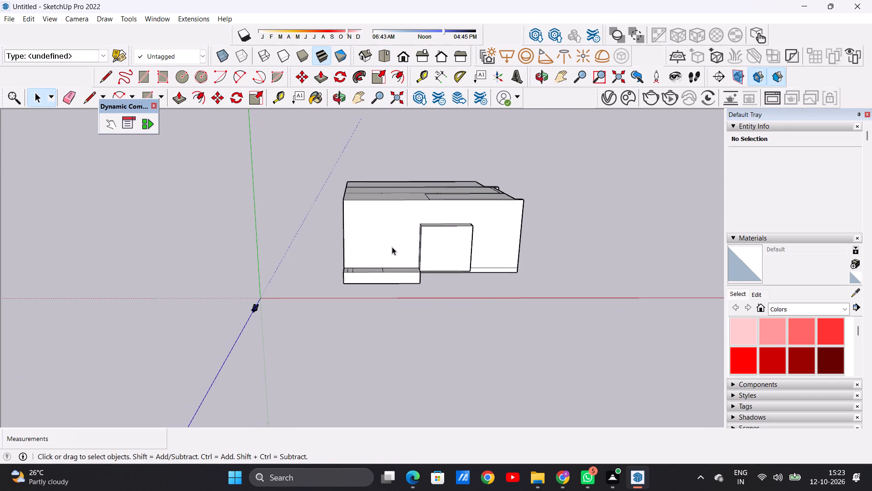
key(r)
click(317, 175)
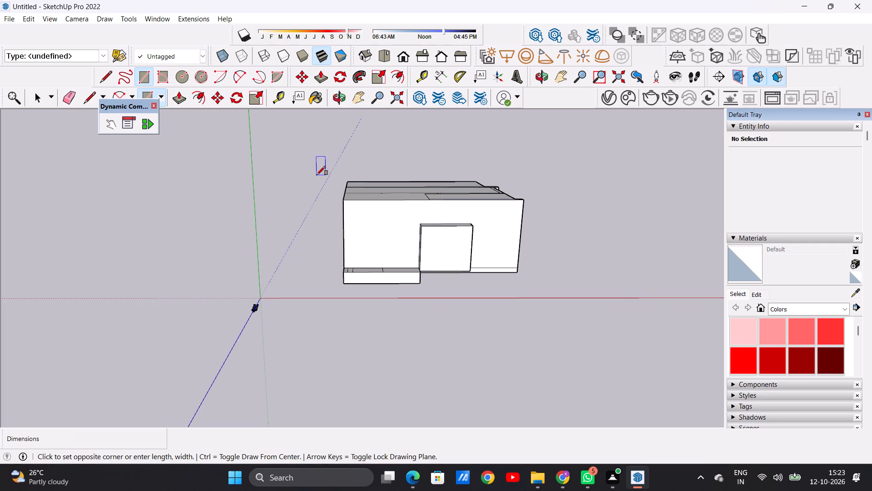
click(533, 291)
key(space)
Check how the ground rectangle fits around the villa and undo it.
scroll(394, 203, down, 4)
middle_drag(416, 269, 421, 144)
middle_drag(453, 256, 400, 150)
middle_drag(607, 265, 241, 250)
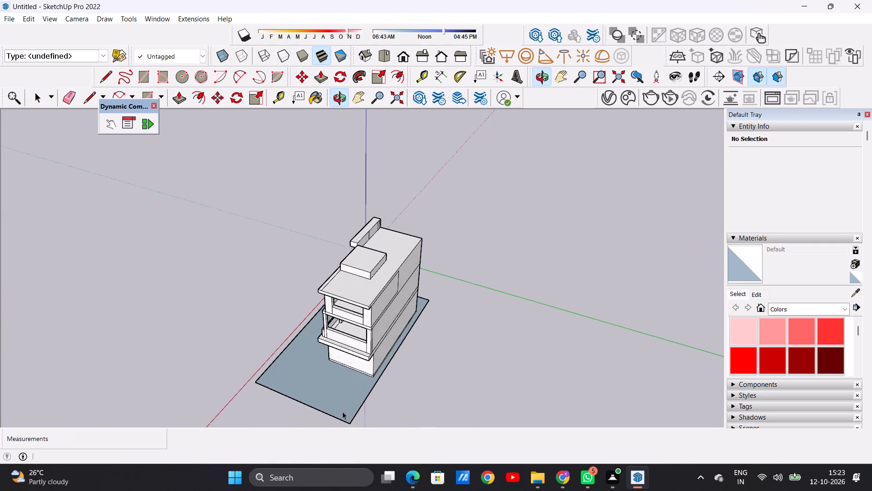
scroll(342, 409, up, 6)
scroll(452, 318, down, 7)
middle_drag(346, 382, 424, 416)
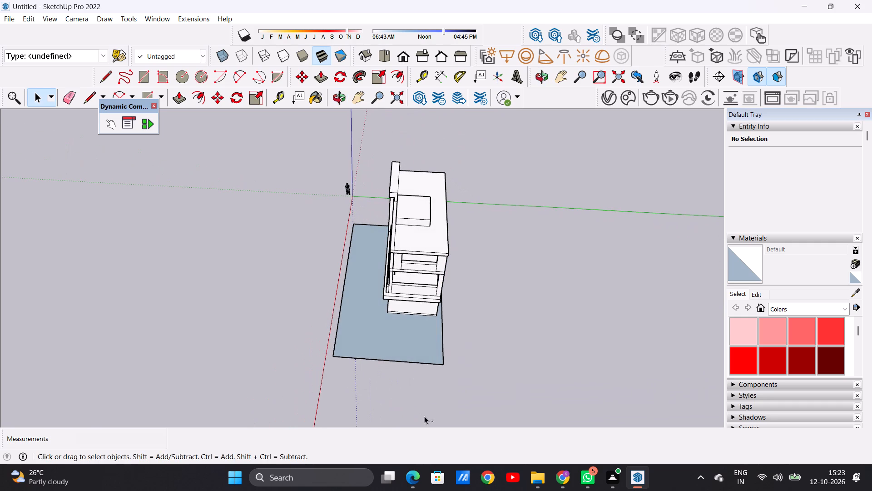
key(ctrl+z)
Select the whole villa and move it about 41' 10" diagonally back, away from the axes origin.
middle_drag(381, 285, 579, 303)
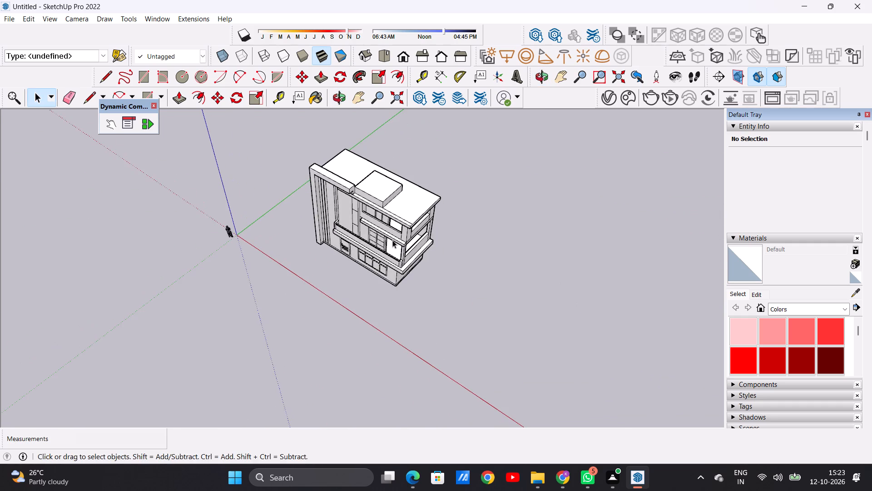
middle_drag(394, 257, 396, 311)
scroll(375, 295, up, 12)
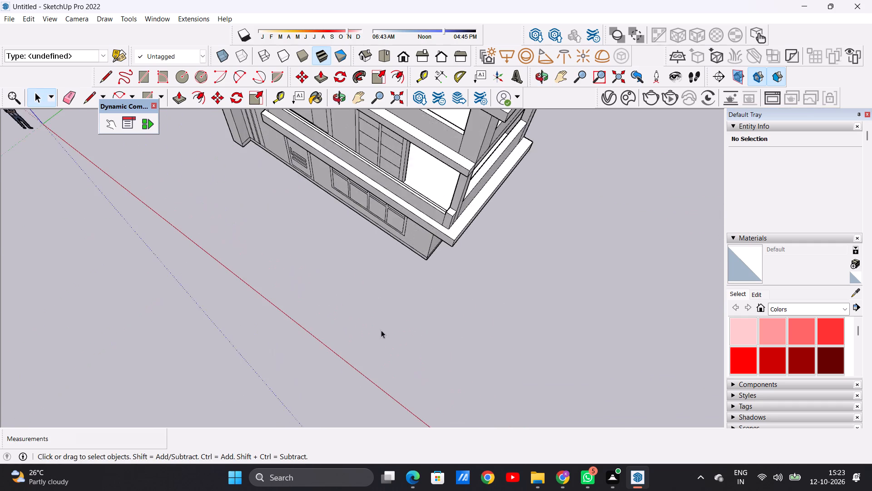
middle_drag(382, 331, 449, 251)
scroll(449, 251, up, 1)
scroll(388, 293, down, 11)
middle_drag(373, 327, 413, 232)
scroll(397, 255, up, 6)
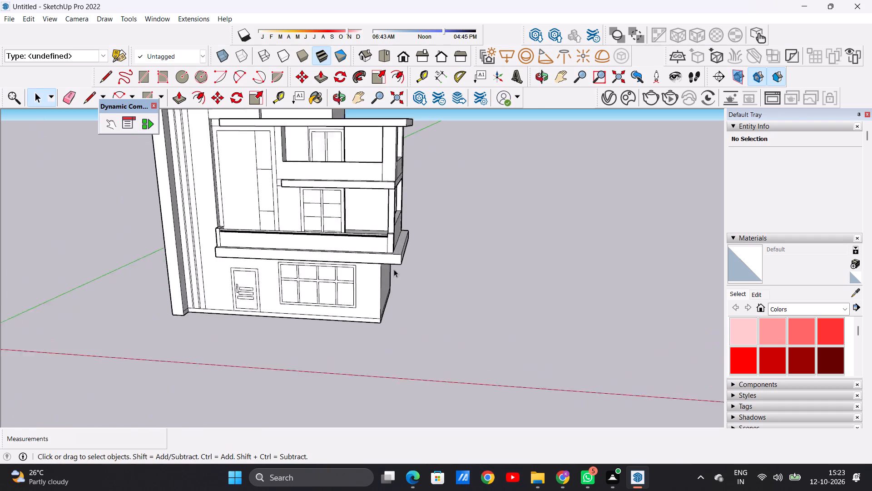
scroll(394, 269, up, 1)
triple_click(364, 301)
click(363, 301)
double_click(362, 305)
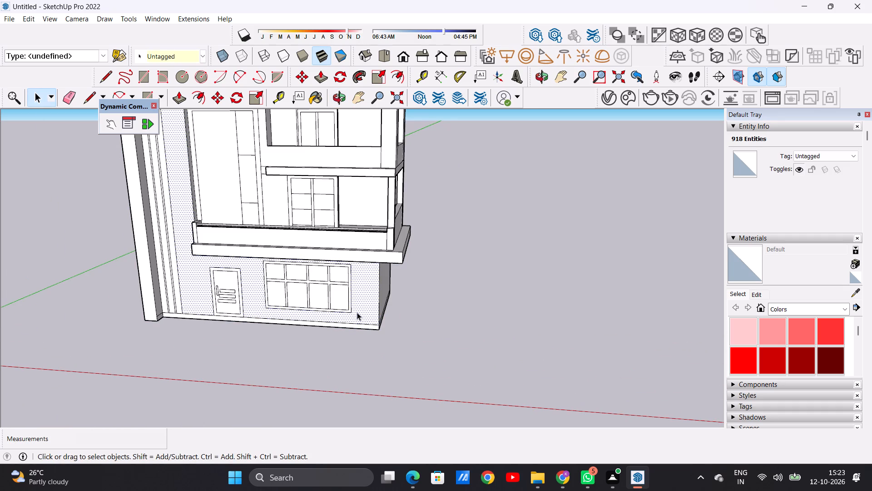
triple_click(360, 316)
click(360, 316)
scroll(355, 324, down, 9)
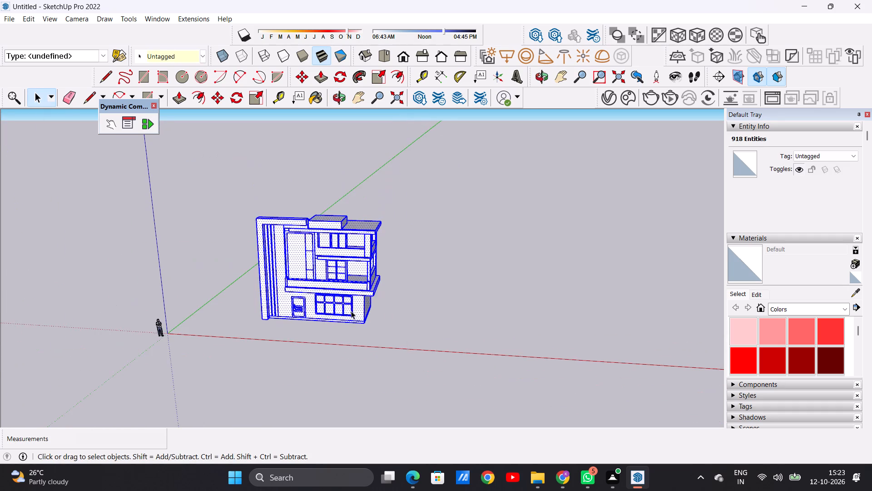
middle_drag(351, 311, 362, 360)
scroll(373, 328, up, 4)
key(m)
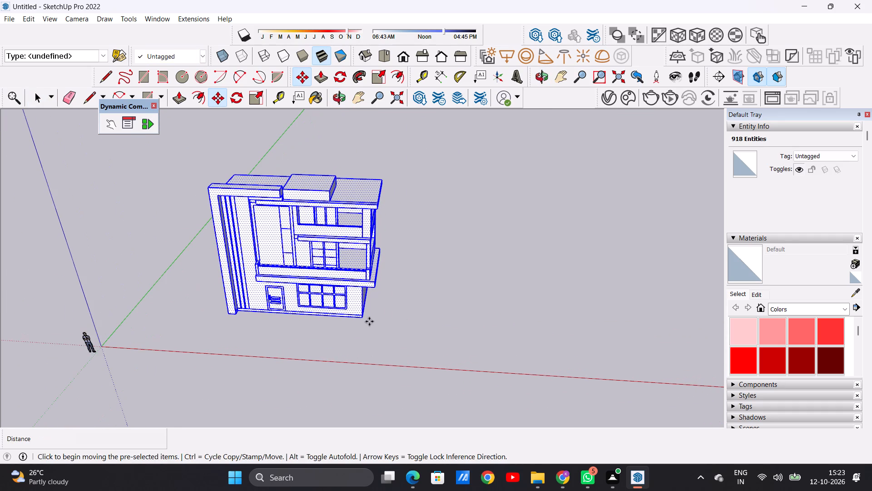
click(363, 317)
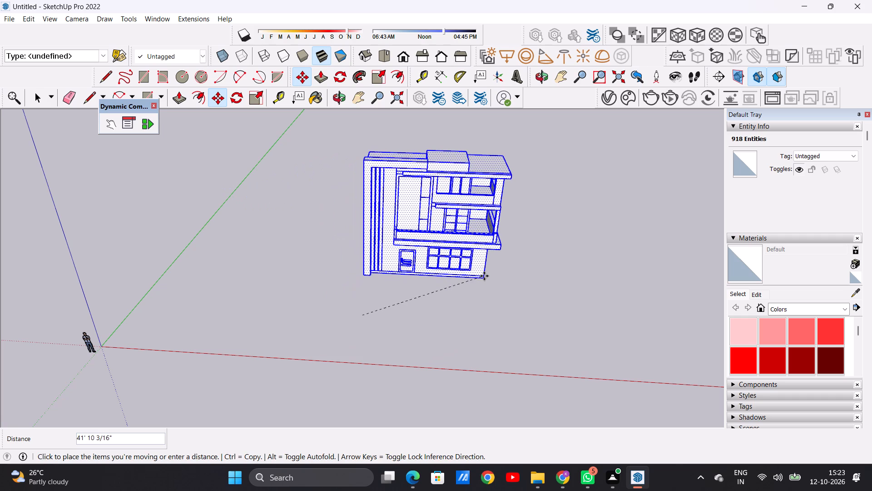
click(484, 276)
key(space)
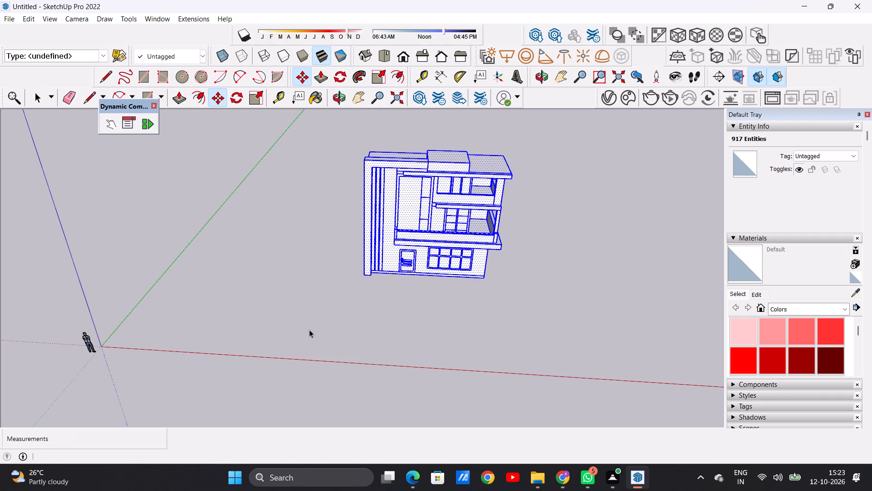
click(309, 330)
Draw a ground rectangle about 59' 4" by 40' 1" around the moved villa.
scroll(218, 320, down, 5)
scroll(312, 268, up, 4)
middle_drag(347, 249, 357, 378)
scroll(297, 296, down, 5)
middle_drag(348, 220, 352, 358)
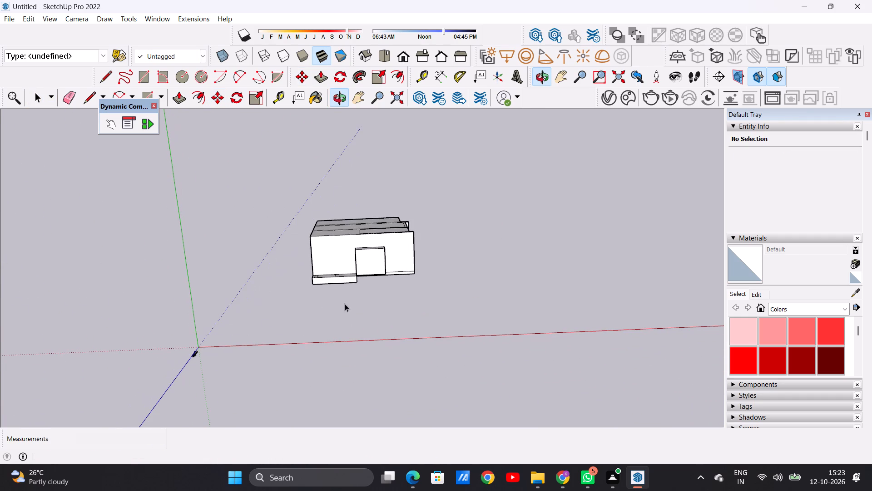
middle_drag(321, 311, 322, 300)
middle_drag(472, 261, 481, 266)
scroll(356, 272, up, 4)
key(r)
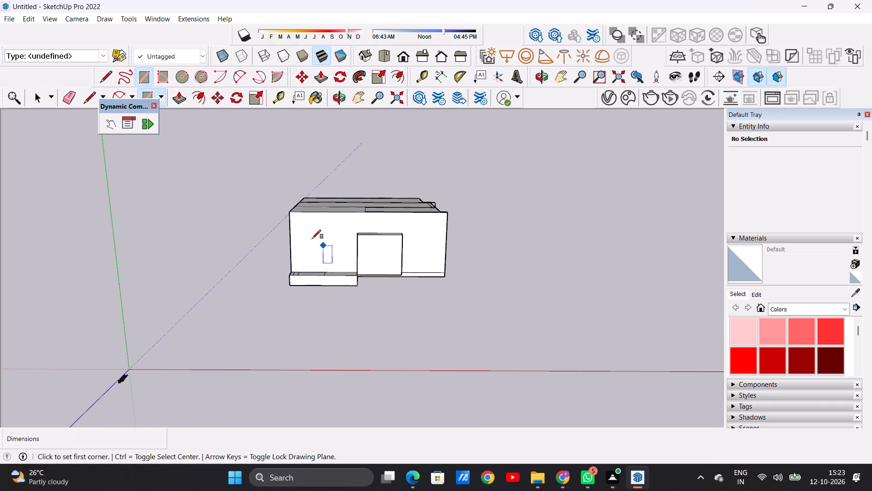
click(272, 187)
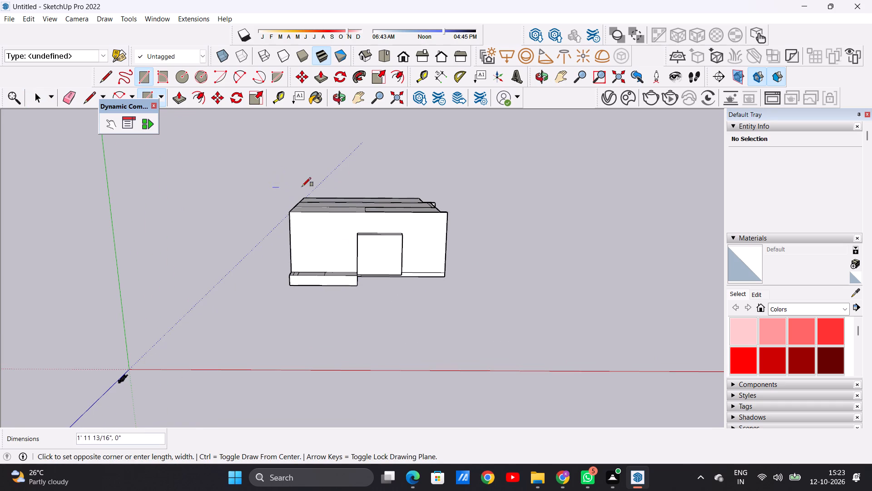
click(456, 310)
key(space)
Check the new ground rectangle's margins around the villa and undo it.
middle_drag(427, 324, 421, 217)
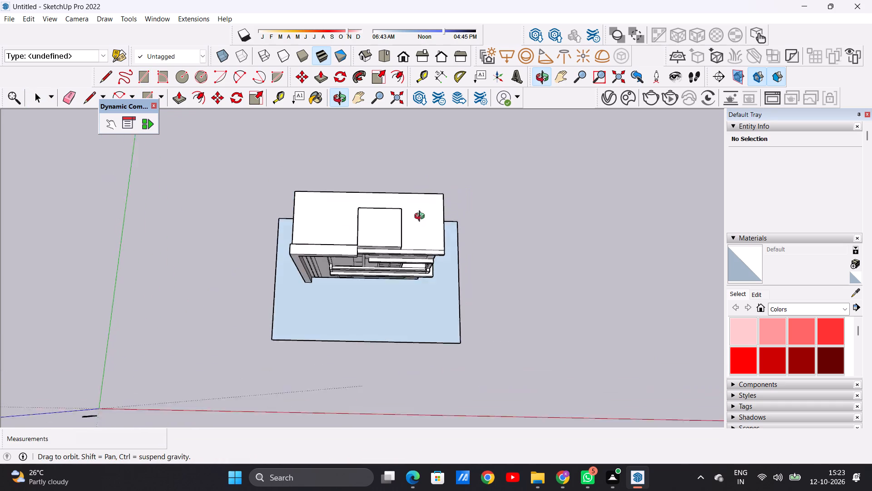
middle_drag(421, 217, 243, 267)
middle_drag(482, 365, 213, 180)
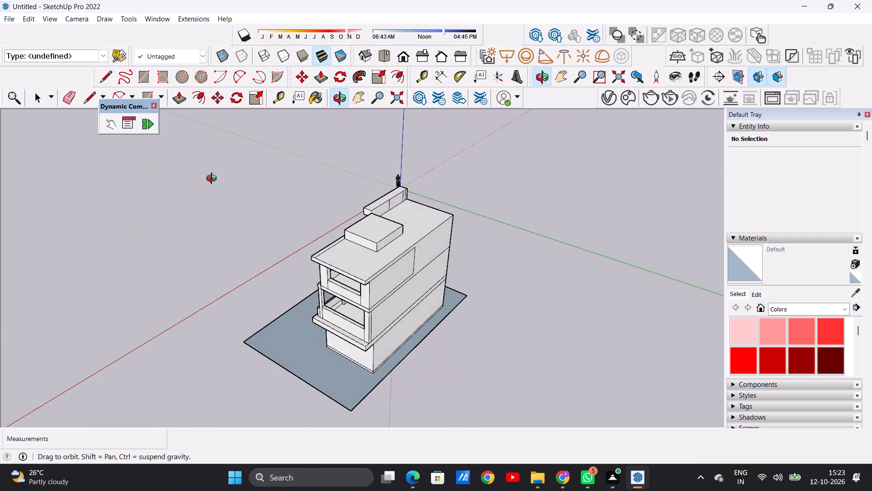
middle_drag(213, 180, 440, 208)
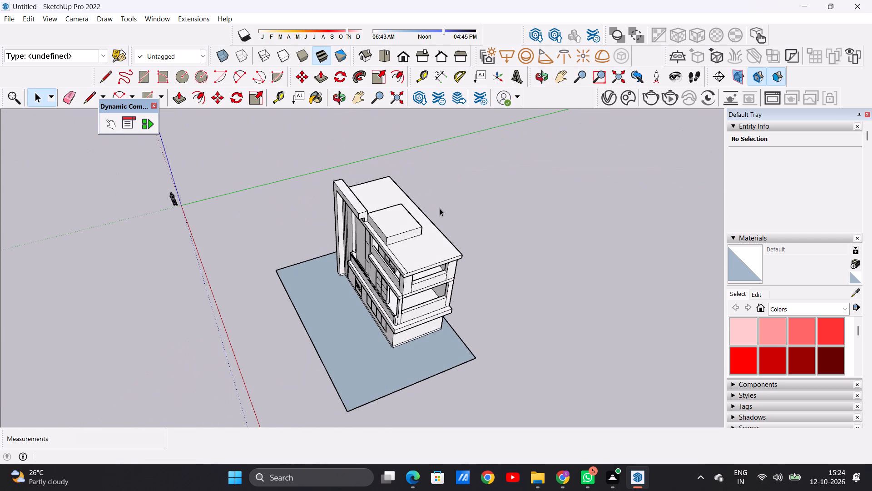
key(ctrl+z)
Draw a ground rectangle about 60' 6" by 43' 5" beneath and around the villa as its plot.
scroll(391, 145, down, 5)
middle_drag(389, 191, 408, 234)
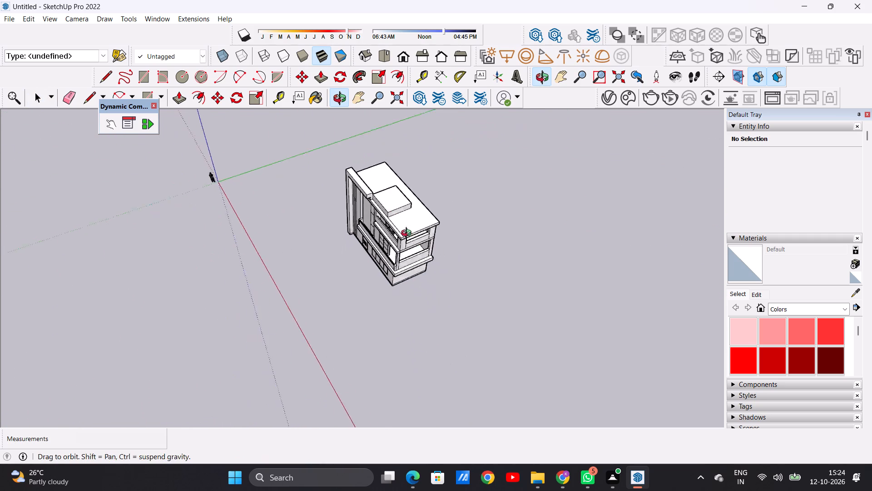
middle_drag(408, 234, 451, 302)
middle_drag(362, 209, 345, 291)
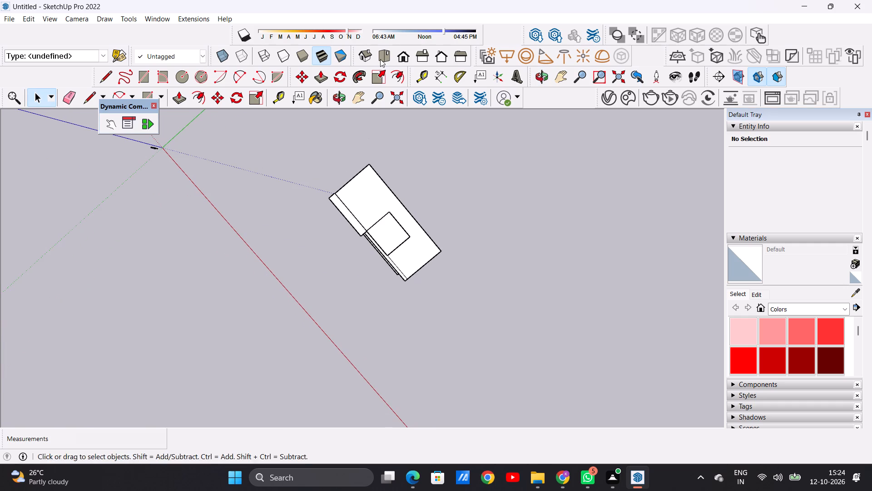
click(380, 59)
scroll(483, 205, up, 4)
middle_drag(417, 196, 367, 276)
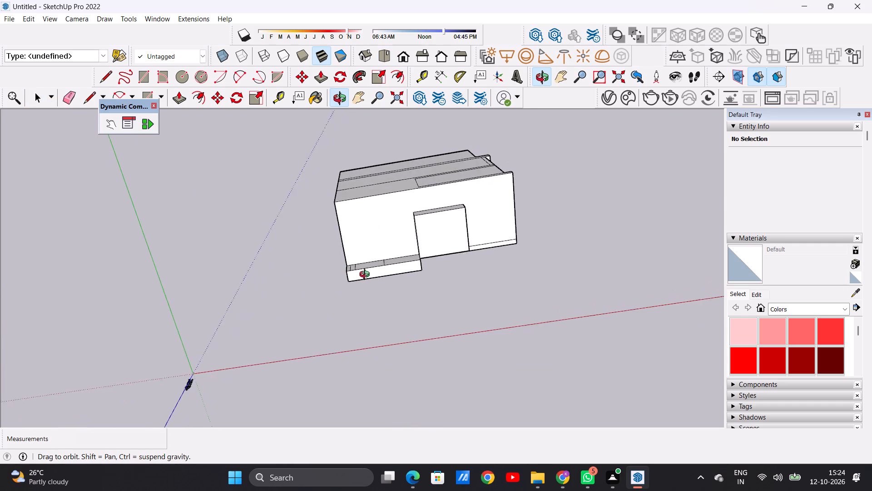
middle_drag(367, 276, 401, 269)
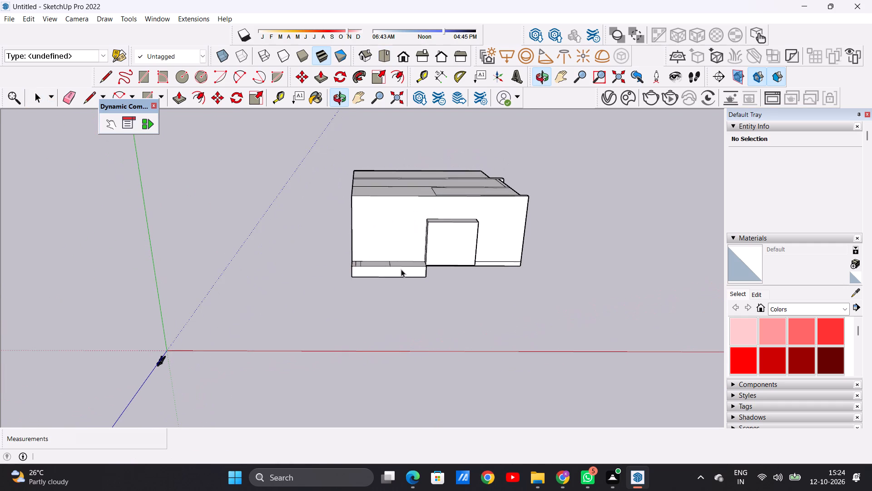
key(r)
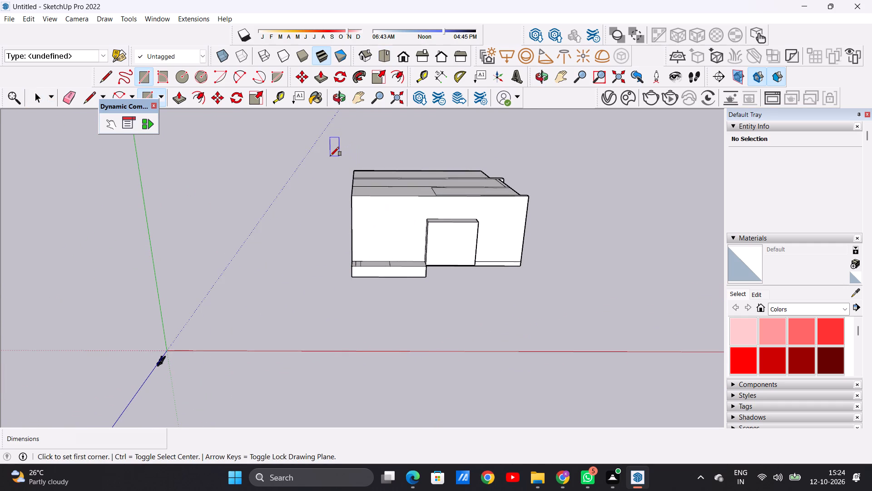
click(327, 156)
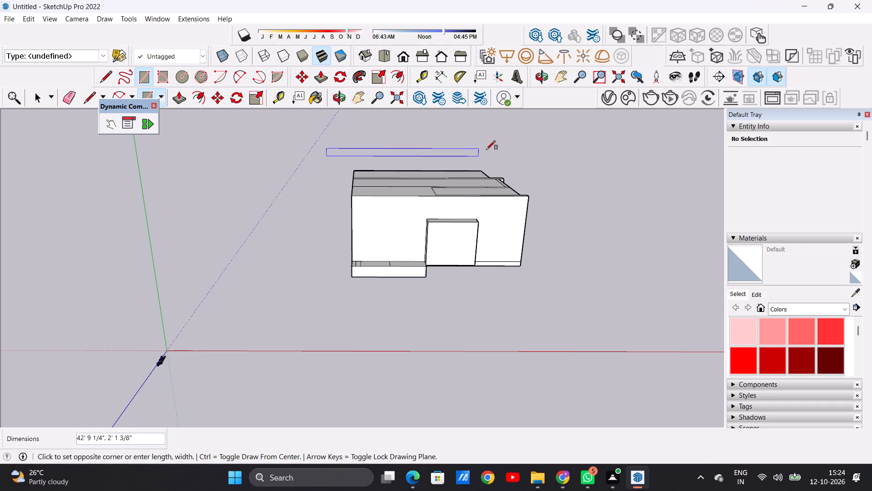
click(523, 298)
key(space)
Check the plot rectangle's margins at the front, end and back of the villa.
middle_drag(424, 296, 342, 148)
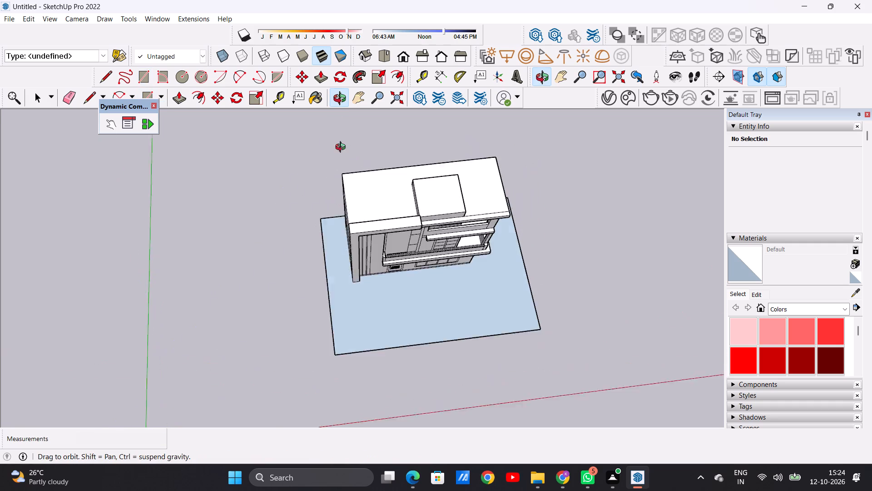
middle_drag(342, 148, 341, 156)
middle_drag(640, 334, 269, 208)
scroll(330, 160, down, 5)
scroll(347, 317, up, 6)
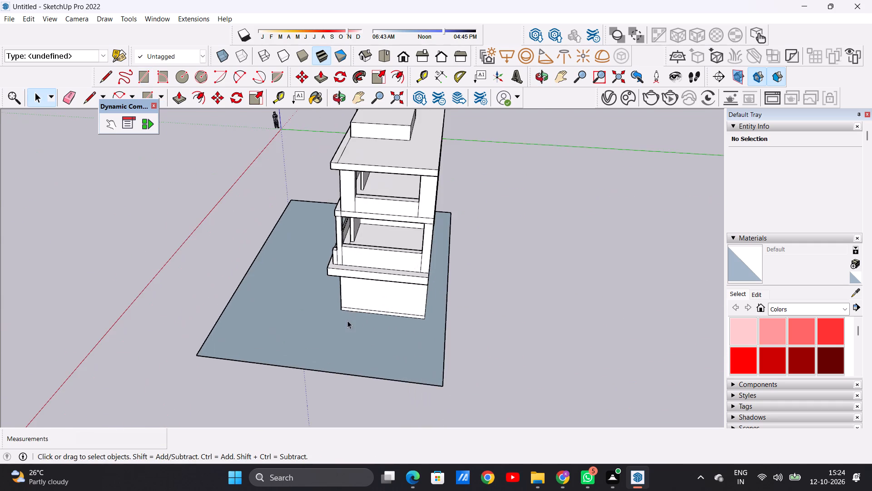
scroll(376, 311, up, 4)
scroll(359, 292, down, 12)
middle_drag(308, 286, 381, 298)
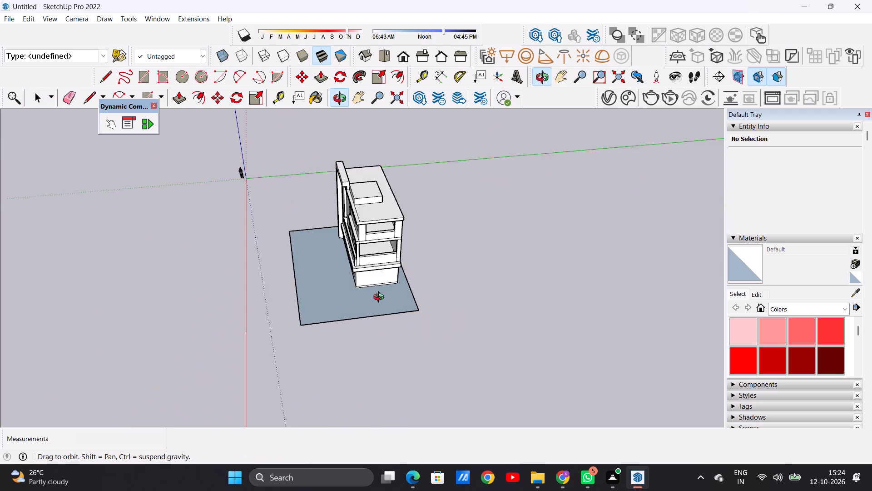
middle_drag(381, 298, 248, 308)
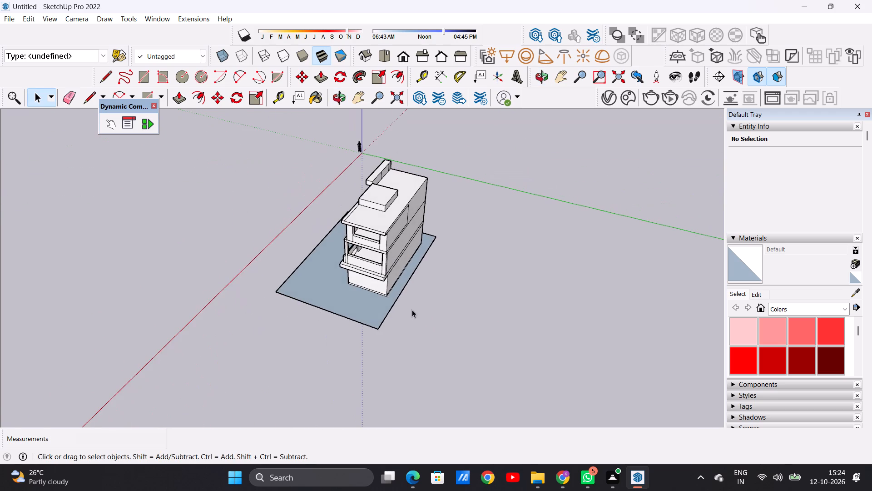
Extend the plot behind the villa with an adjoining full-length rectangle about 60' 6" by 9' 1".
scroll(411, 308, up, 4)
middle_drag(408, 279, 441, 334)
scroll(435, 225, down, 5)
scroll(415, 296, up, 1)
middle_drag(417, 301, 437, 328)
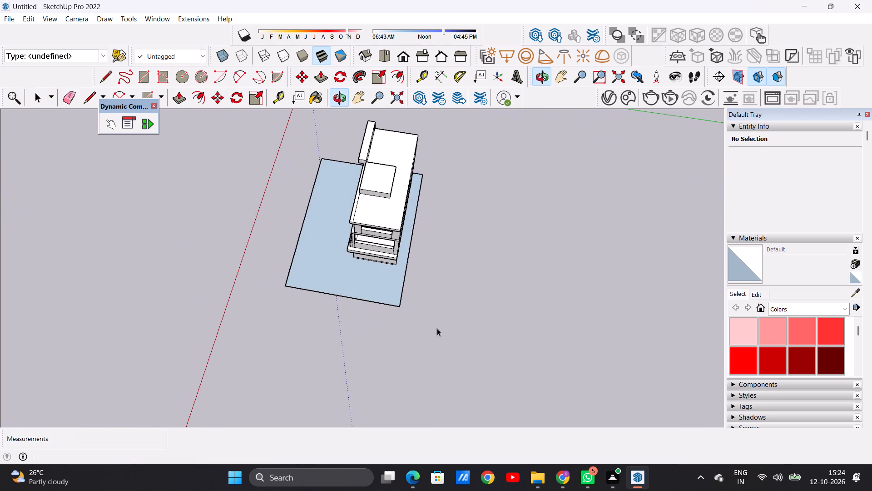
key(r)
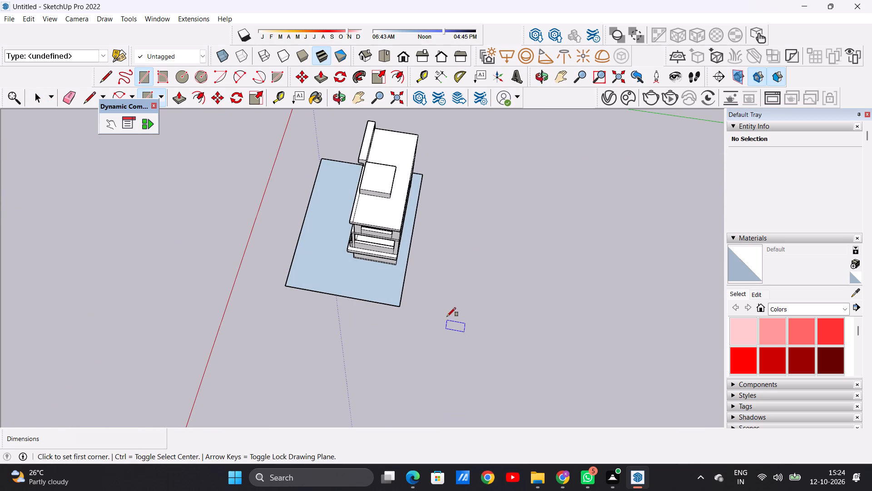
click(422, 172)
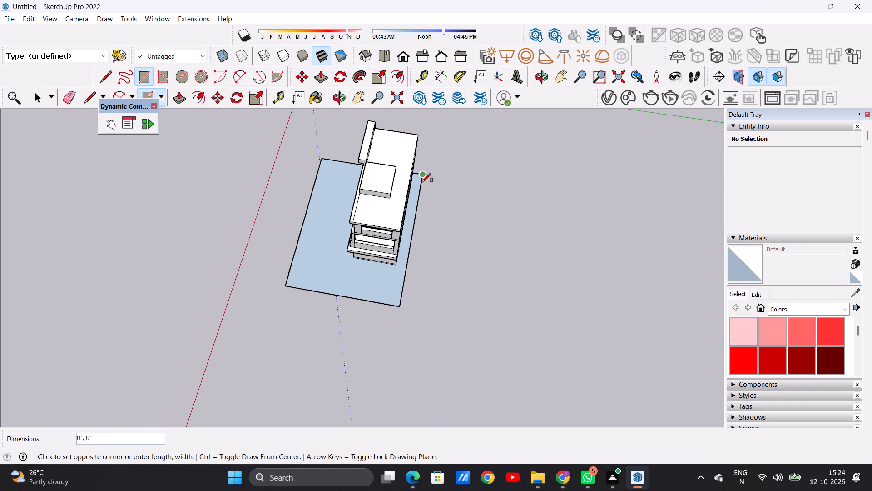
click(401, 307)
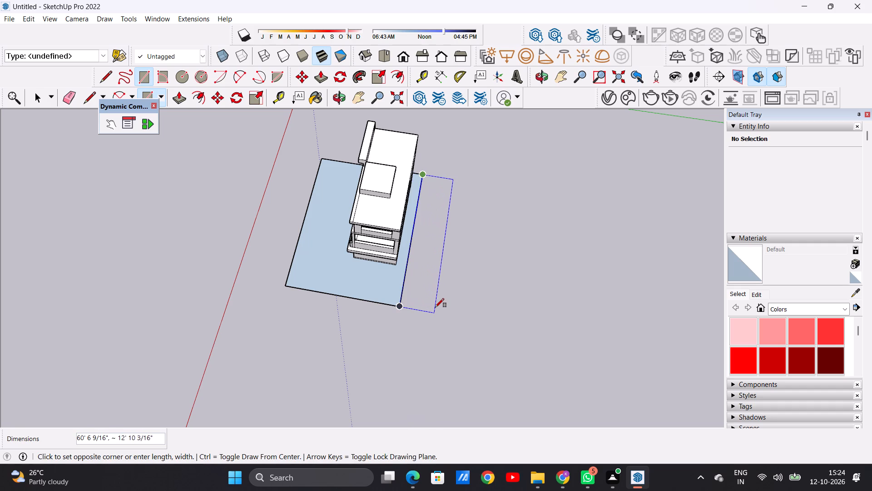
click(424, 309)
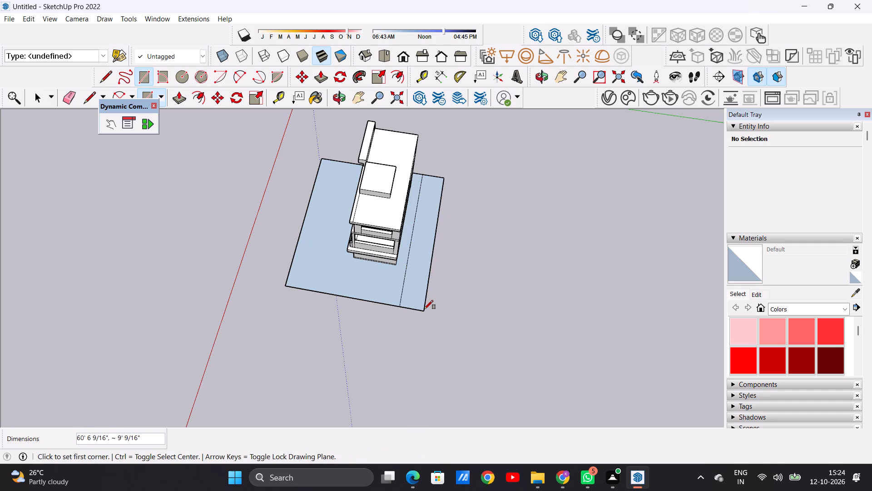
Erase the dividing line between the main plot rectangle and its rear extension so the plot is one face.
key(space)
key(e)
scroll(403, 291, up, 6)
drag(400, 281, 419, 282)
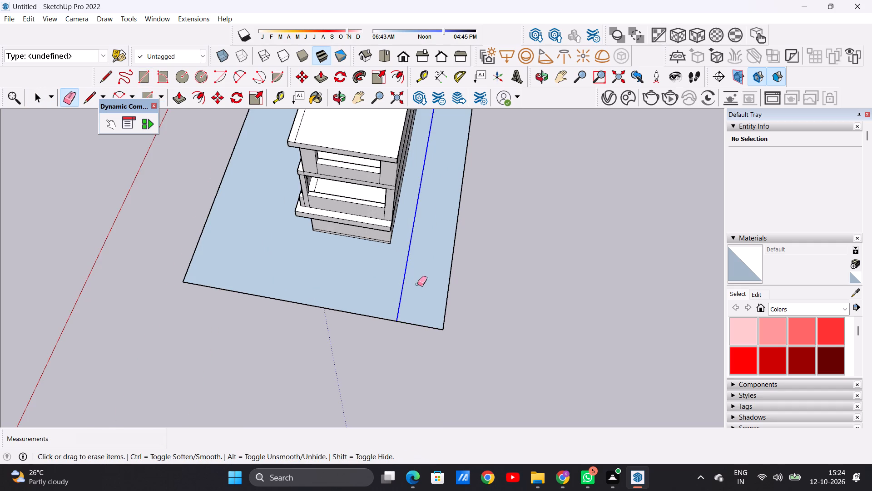
Examine the villa on its merged plot from the front, above and the blank end-wall side.
scroll(407, 305, down, 13)
middle_drag(329, 313, 481, 281)
middle_drag(343, 327, 467, 305)
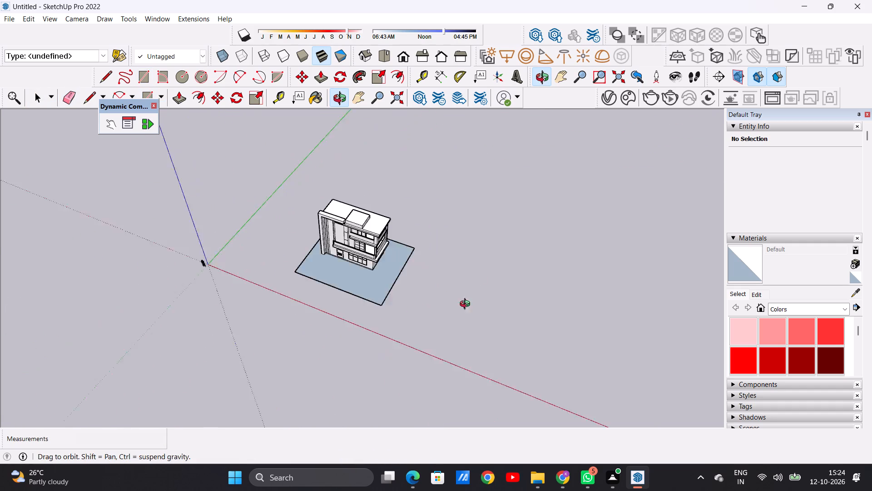
middle_drag(467, 305, 498, 297)
middle_drag(324, 333, 376, 382)
scroll(385, 293, up, 2)
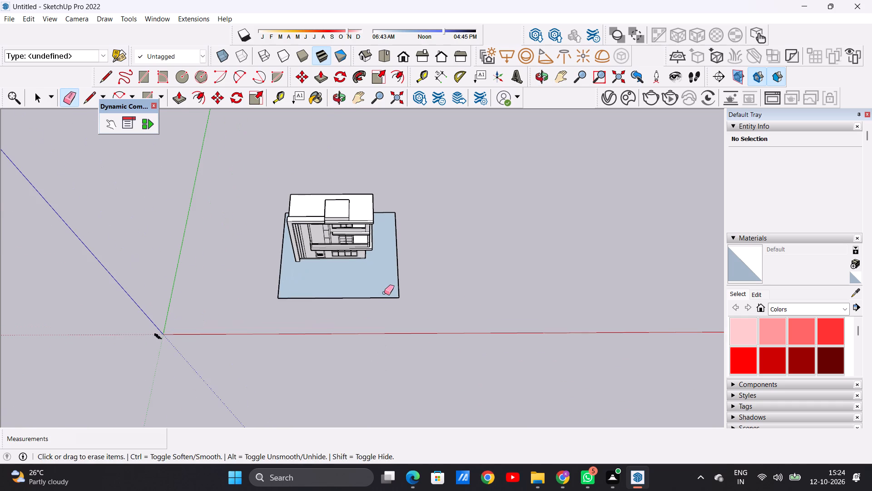
key(space)
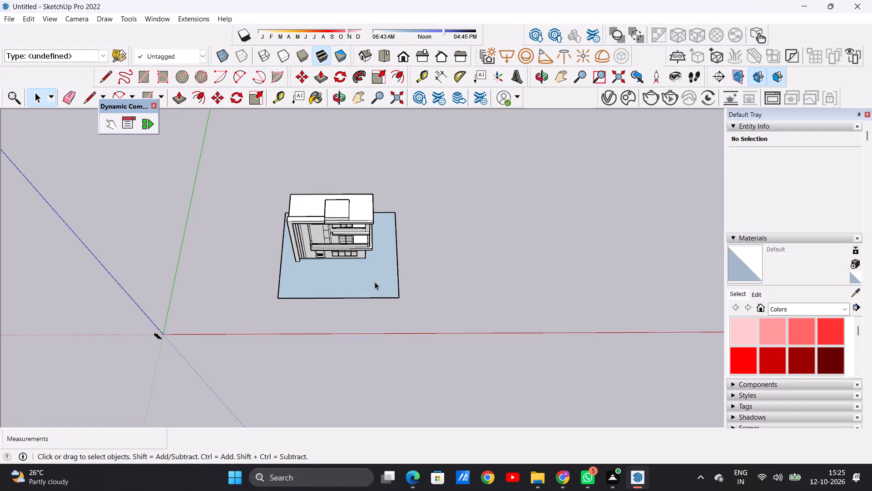
scroll(347, 245, down, 3)
scroll(346, 245, up, 2)
scroll(343, 249, down, 1)
scroll(343, 249, up, 1)
scroll(343, 249, down, 1)
scroll(343, 249, up, 5)
middle_drag(375, 256, 263, 289)
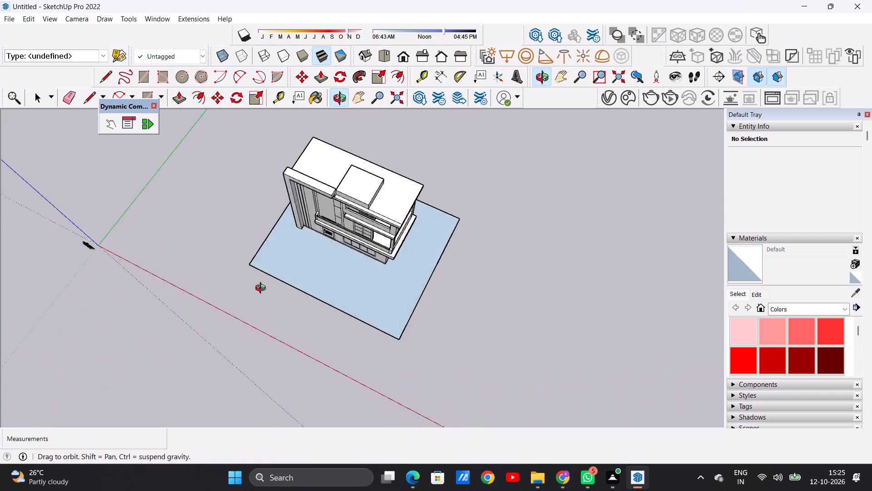
middle_drag(263, 289, 395, 191)
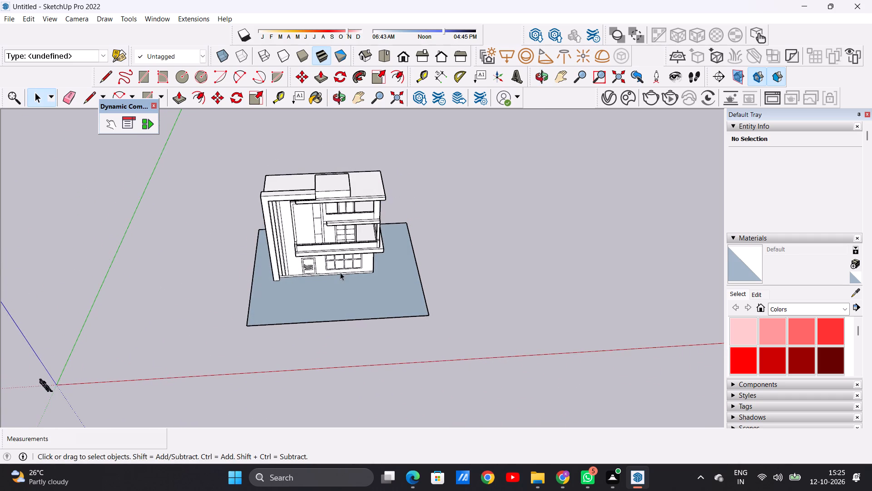
scroll(340, 272, up, 3)
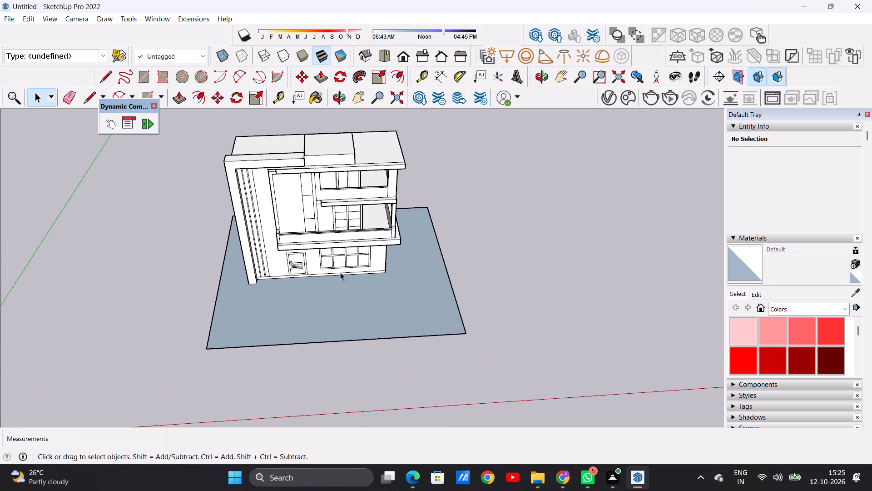
scroll(340, 273, up, 7)
scroll(333, 278, down, 13)
middle_drag(340, 270, 198, 302)
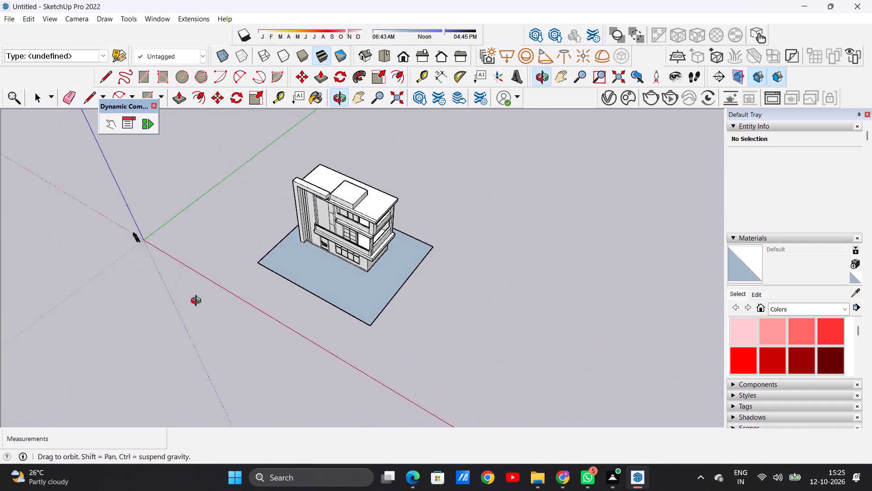
middle_drag(198, 302, 261, 319)
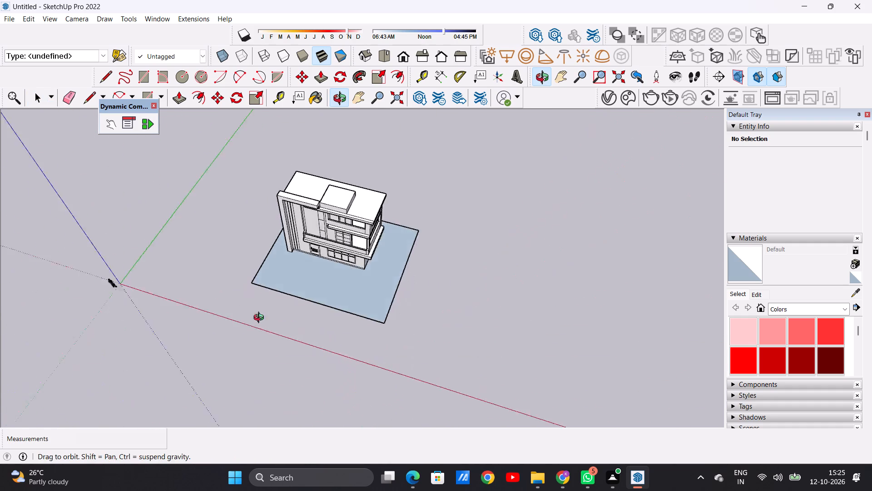
middle_drag(261, 319, 180, 346)
scroll(455, 284, down, 5)
scroll(371, 229, up, 3)
middle_drag(356, 257, 585, 135)
middle_drag(342, 256, 480, 220)
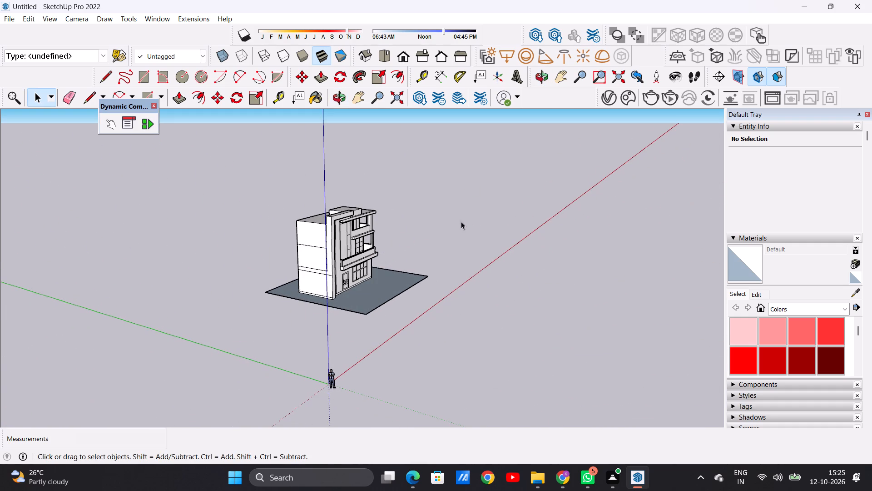
Erase the upper horizontal floor line across the villa's blank end wall, including its short leftover piece at the back edge.
scroll(313, 246, up, 12)
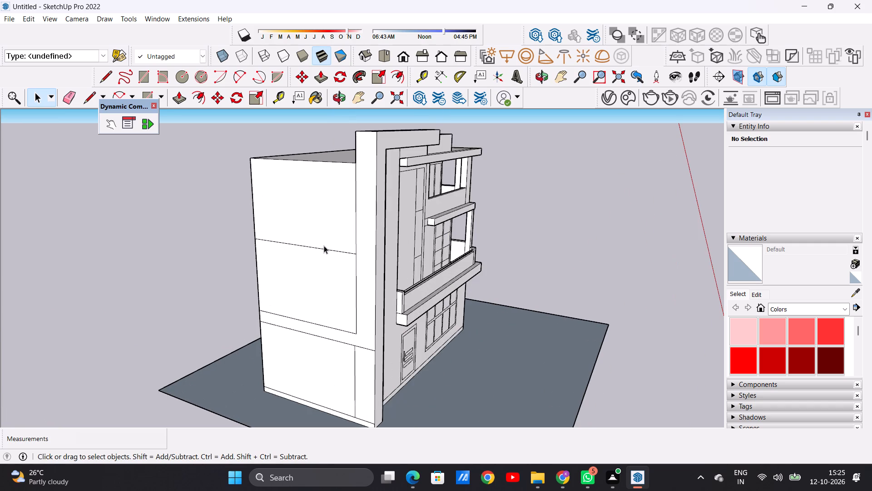
key(e)
scroll(324, 246, up, 4)
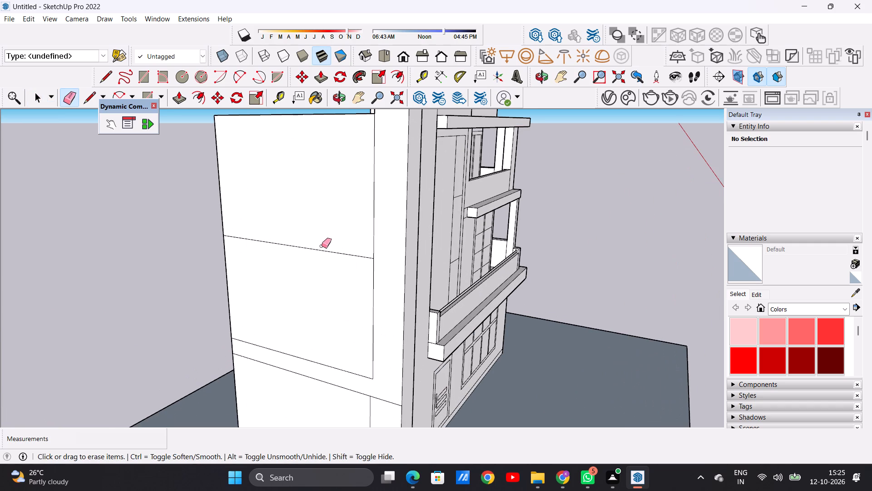
drag(317, 244, 316, 252)
scroll(226, 249, up, 6)
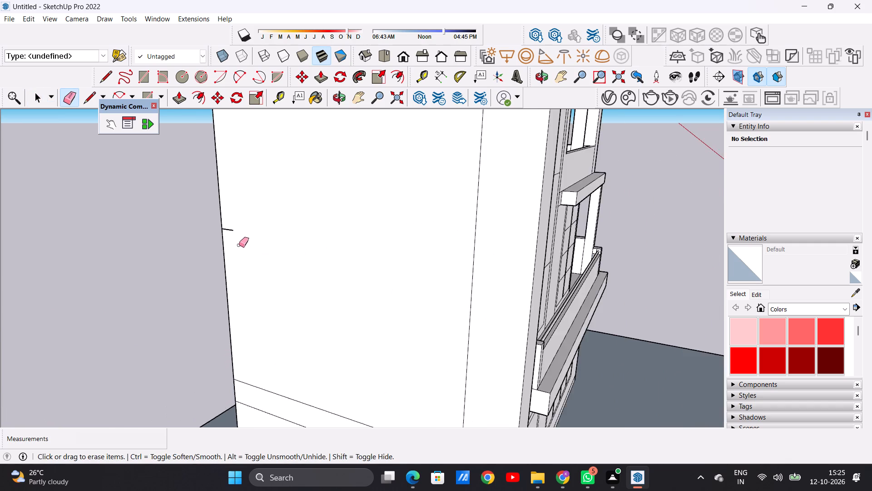
scroll(239, 245, up, 3)
drag(219, 217, 220, 226)
scroll(311, 305, down, 9)
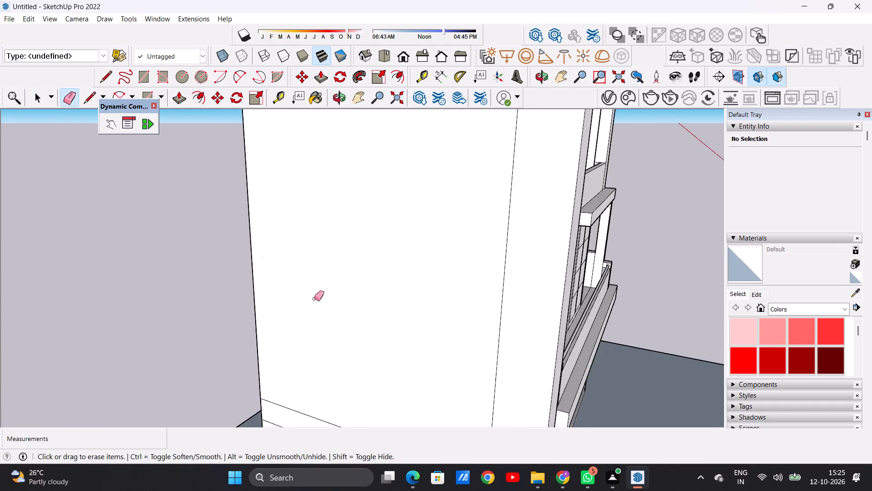
Erase the two lower floor-band lines and the vertical lines beside the front strip on the blank end wall, including leftover pieces.
scroll(314, 299, down, 10)
scroll(356, 388, up, 1)
scroll(356, 388, down, 1)
scroll(356, 388, up, 8)
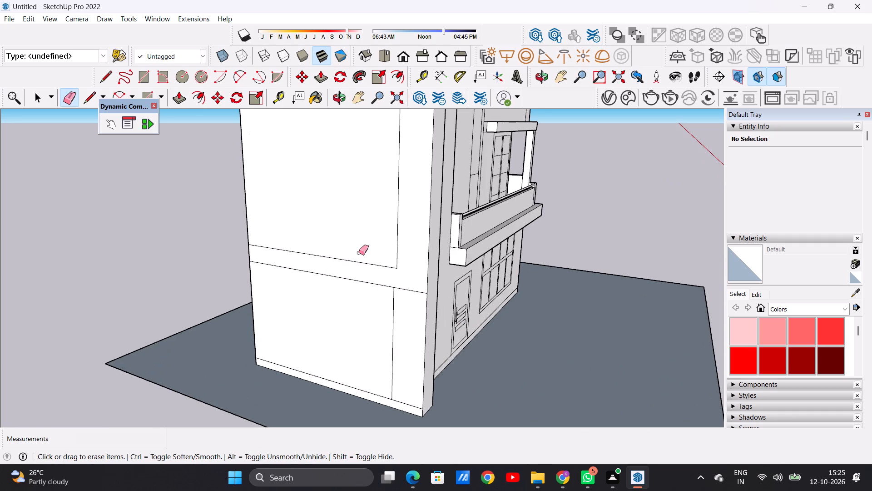
scroll(359, 253, down, 5)
scroll(359, 269, up, 5)
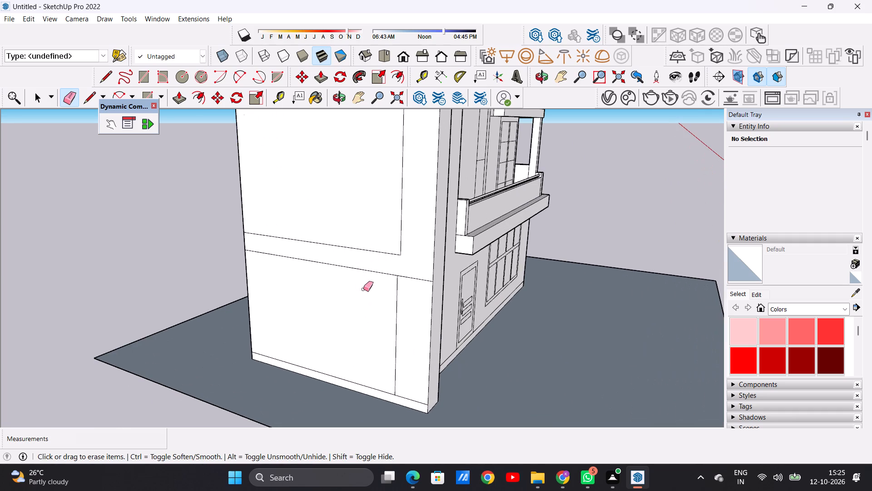
scroll(365, 293, down, 5)
scroll(354, 276, up, 6)
drag(352, 252, 352, 264)
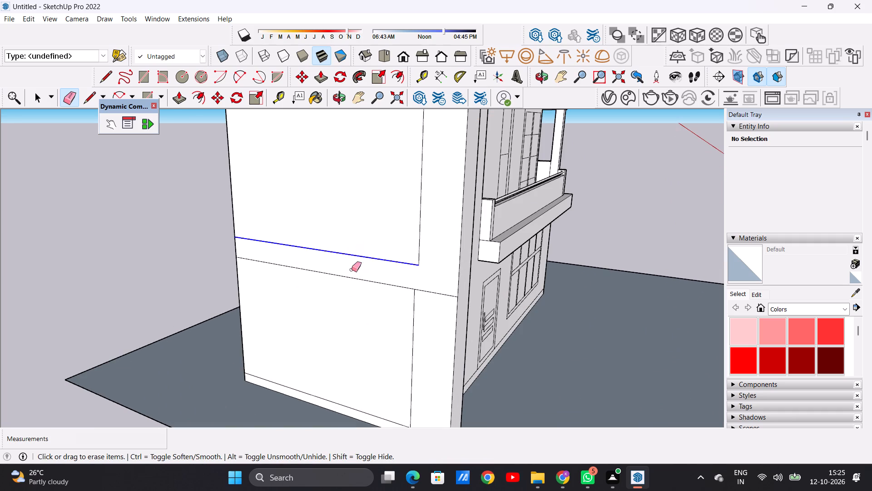
drag(352, 275, 353, 283)
drag(425, 238, 412, 240)
drag(432, 288, 433, 297)
drag(424, 308, 397, 309)
drag(242, 253, 239, 263)
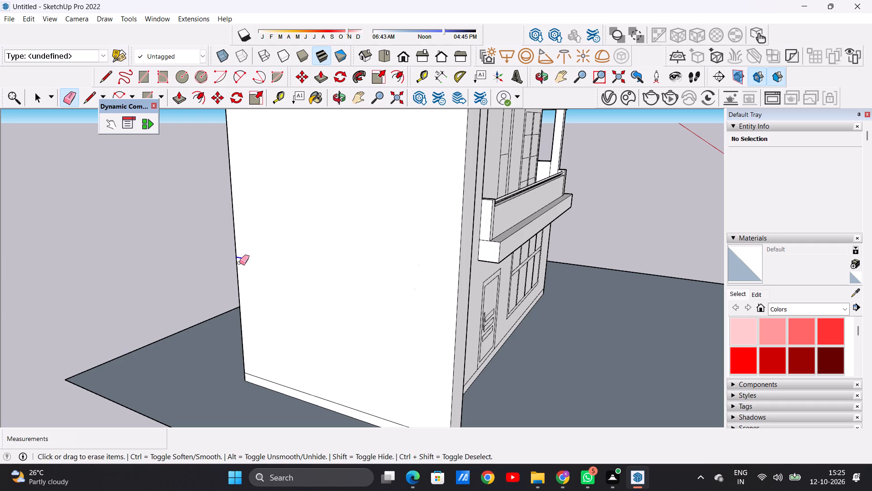
drag(239, 263, 240, 266)
Erase the remaining vertical line segment on the upper part of the blank end wall, beside the front frame.
scroll(285, 301, down, 3)
scroll(286, 303, up, 1)
scroll(286, 303, down, 8)
middle_drag(405, 331, 106, 300)
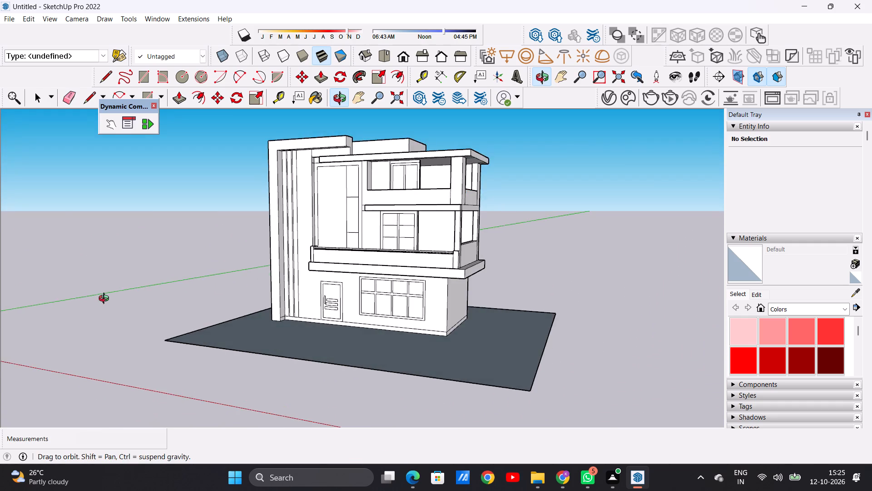
middle_drag(106, 300, 161, 306)
middle_drag(431, 312, 190, 299)
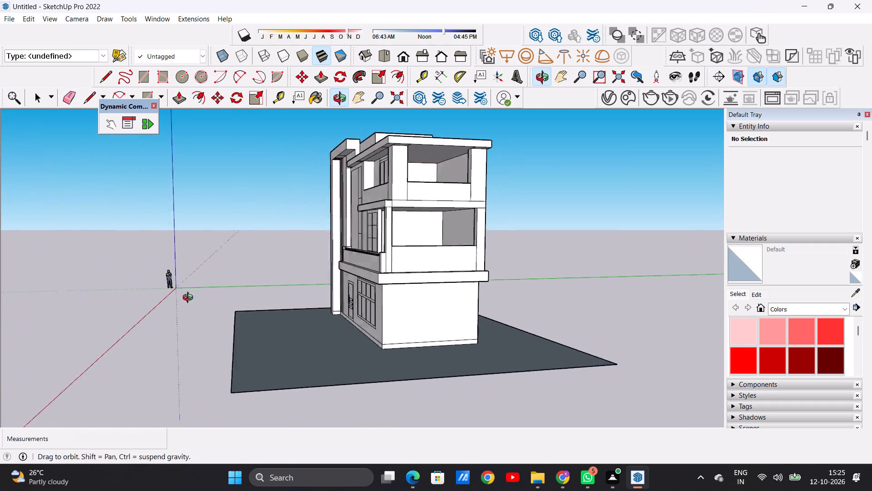
middle_drag(190, 299, 486, 322)
middle_drag(346, 322, 572, 290)
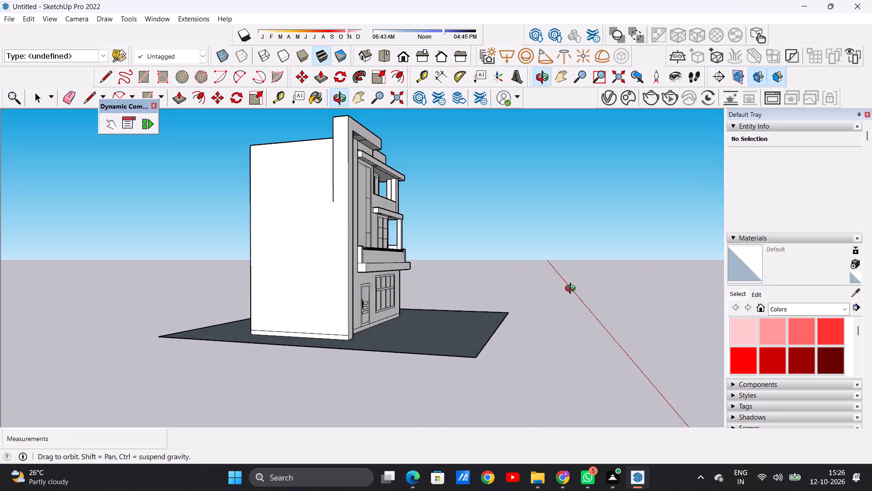
middle_drag(572, 290, 584, 339)
scroll(353, 219, up, 6)
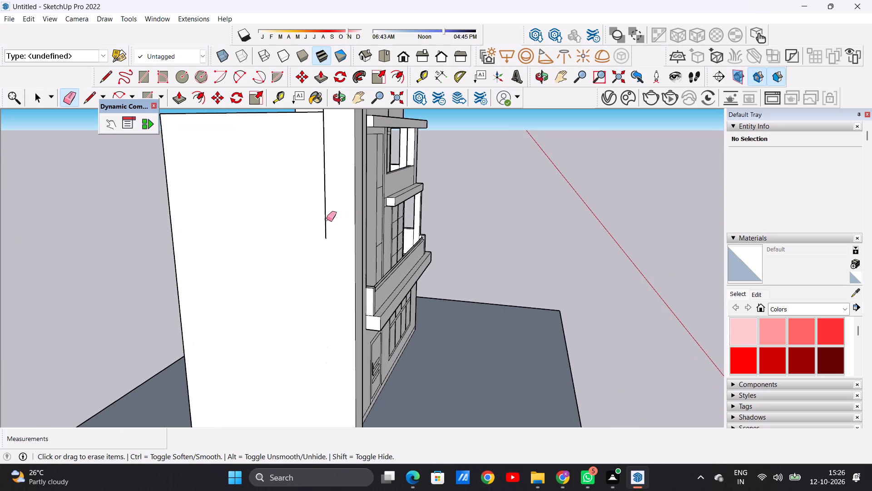
drag(327, 219, 310, 225)
Erase the plinth line along the bottom of the blank end wall.
scroll(338, 261, down, 6)
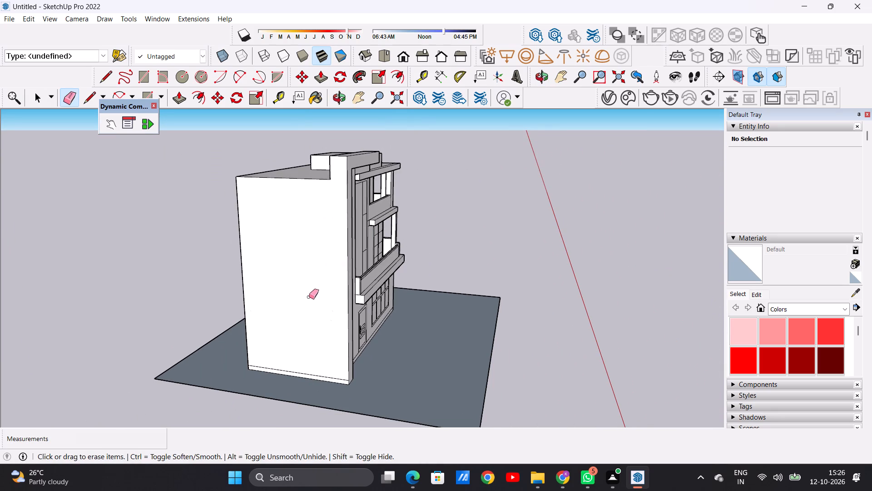
scroll(304, 302, down, 3)
scroll(323, 371, up, 14)
scroll(341, 345, up, 7)
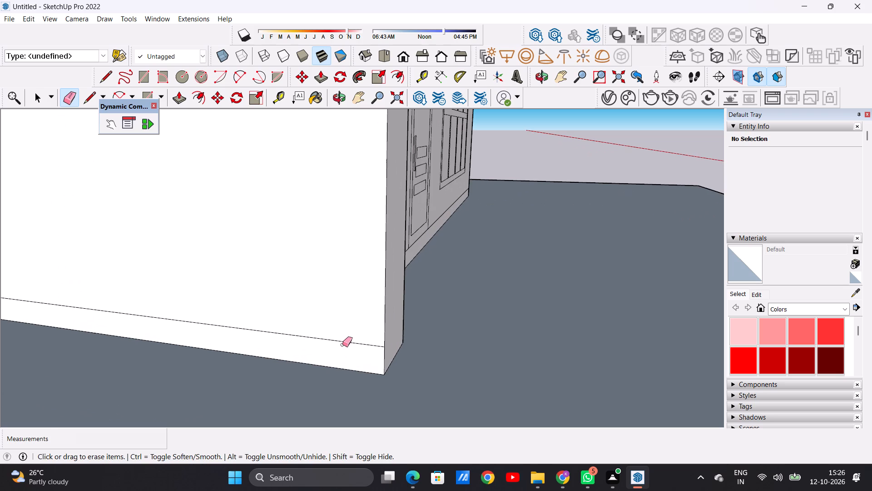
click(338, 340)
scroll(342, 345, down, 5)
scroll(297, 336, up, 7)
drag(297, 336, 295, 344)
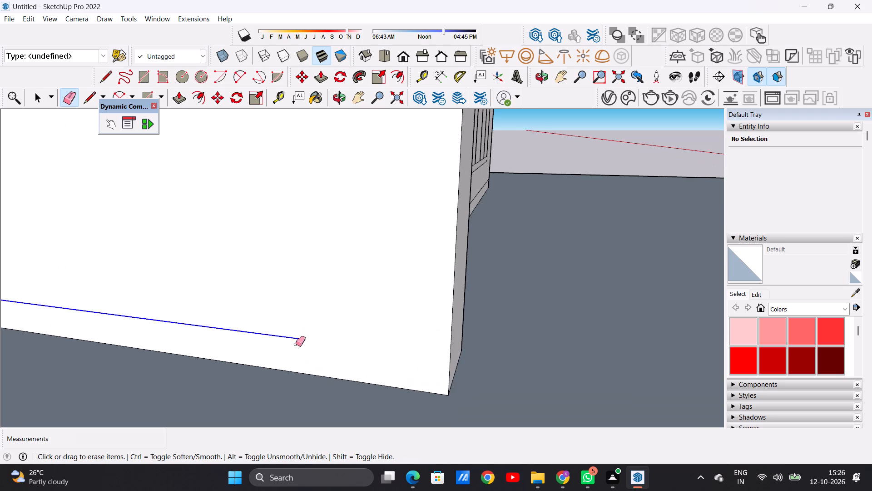
Erase the plinth lines along the bottom of the back wall and the balcony-side end wall.
scroll(331, 337, down, 11)
middle_drag(188, 319, 504, 306)
scroll(492, 328, up, 3)
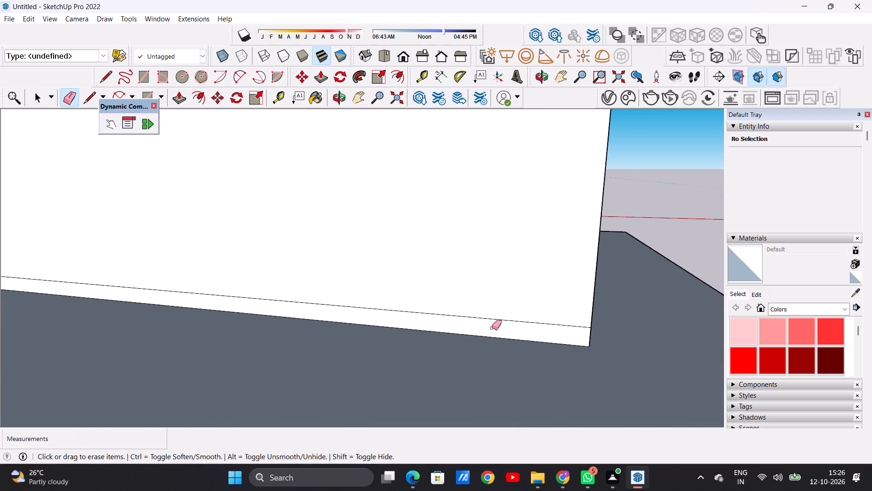
scroll(492, 328, up, 2)
drag(484, 316, 484, 321)
scroll(480, 338, down, 9)
middle_drag(195, 326, 345, 326)
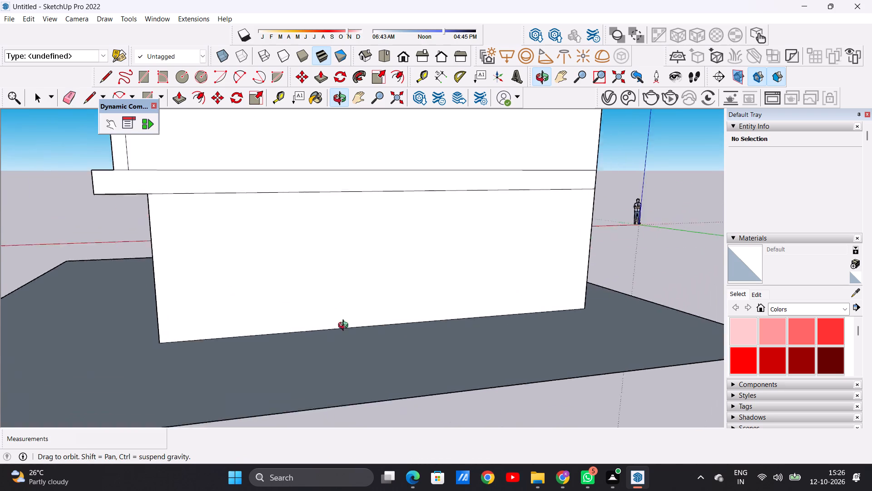
middle_drag(345, 326, 578, 307)
scroll(411, 346, up, 6)
drag(381, 288, 382, 297)
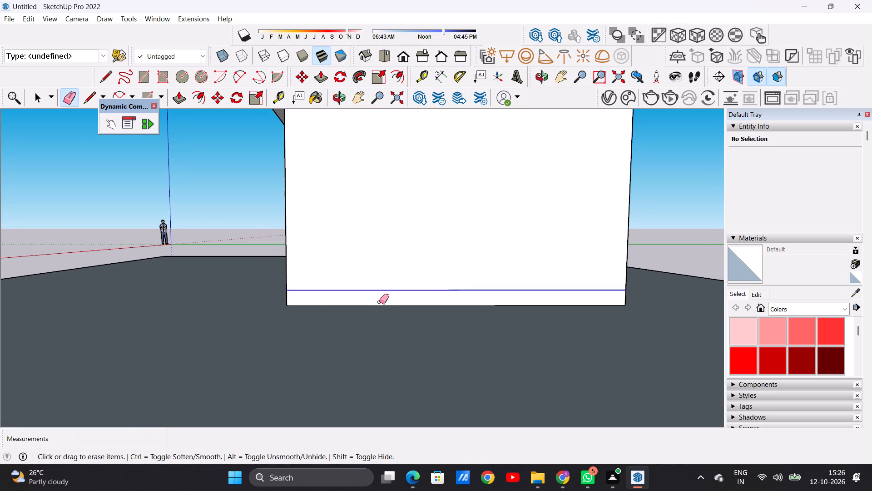
Examine the ground-floor front and the whole villa on its plot from the front and above.
scroll(371, 319, down, 5)
middle_drag(280, 317, 491, 342)
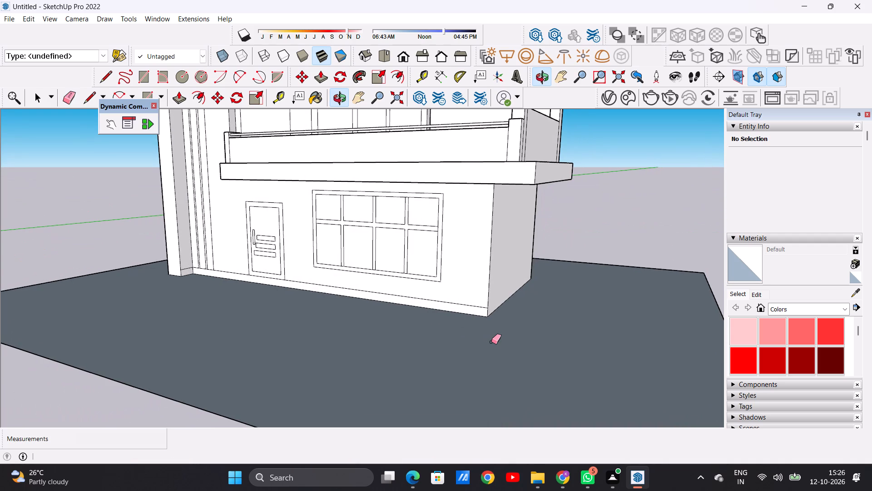
key(space)
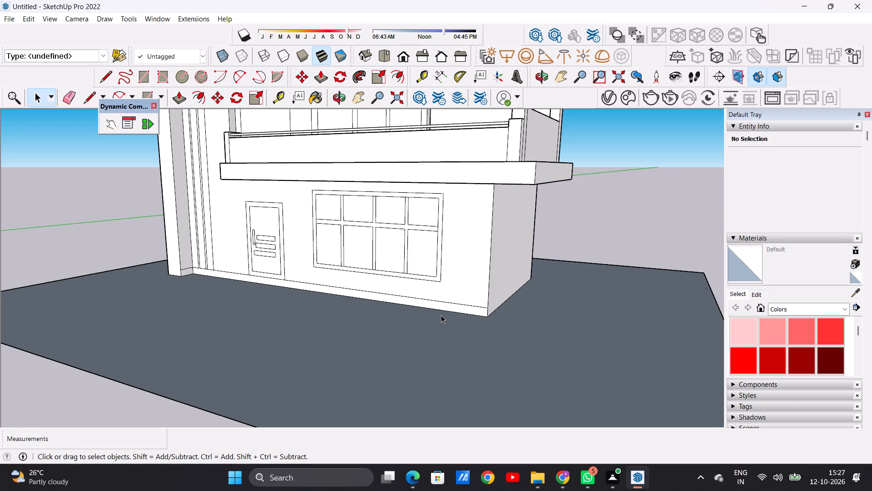
scroll(395, 285, down, 15)
middle_drag(378, 276, 451, 256)
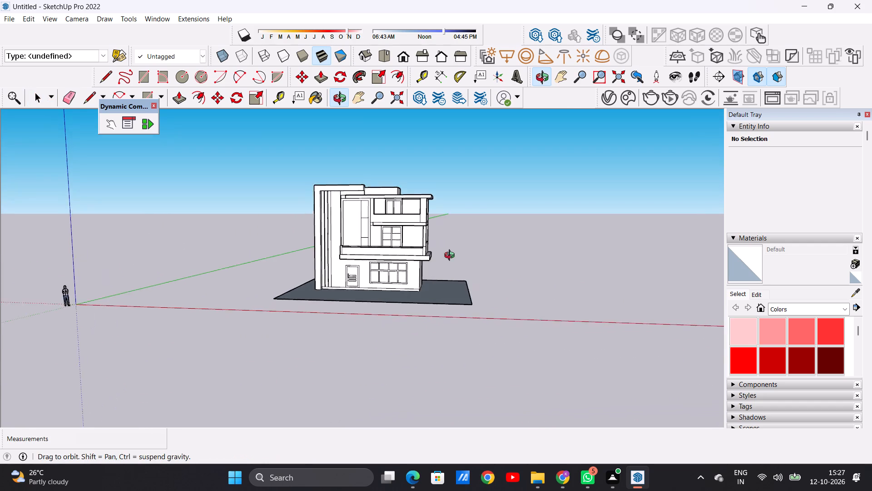
middle_drag(451, 256, 457, 256)
scroll(350, 280, up, 6)
middle_drag(356, 272, 367, 344)
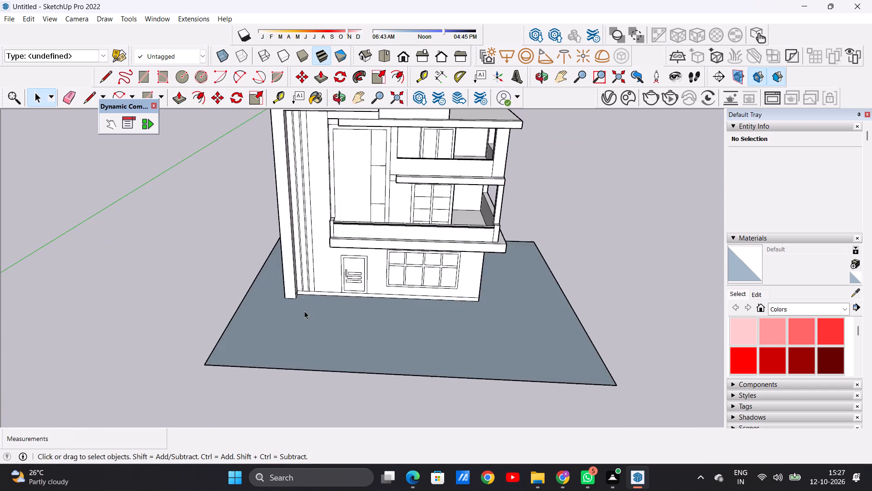
scroll(305, 308, down, 4)
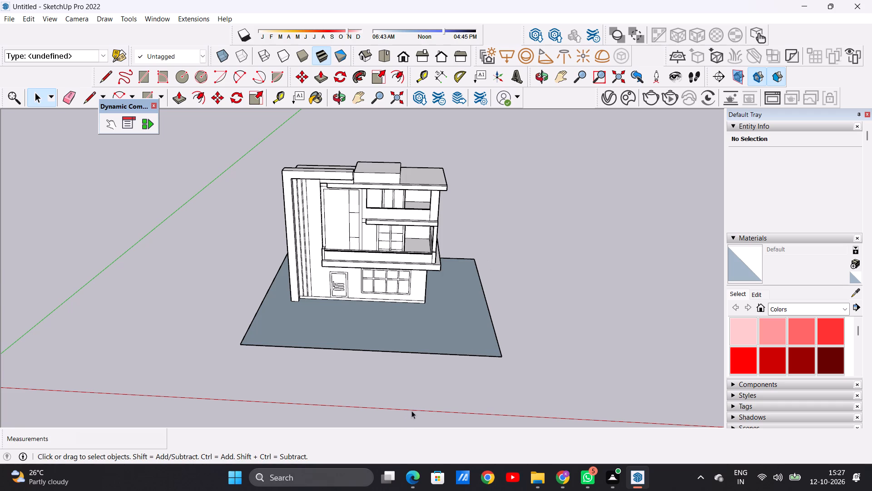
middle_drag(463, 324, 465, 353)
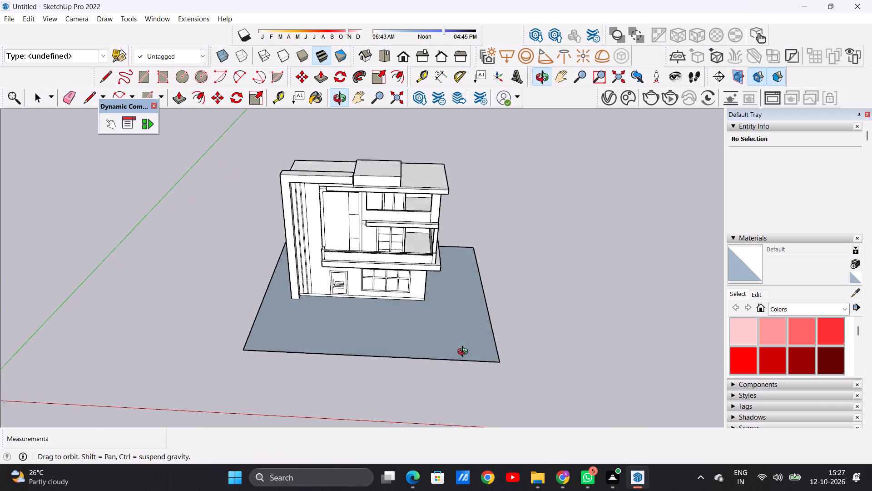
middle_drag(465, 353, 463, 381)
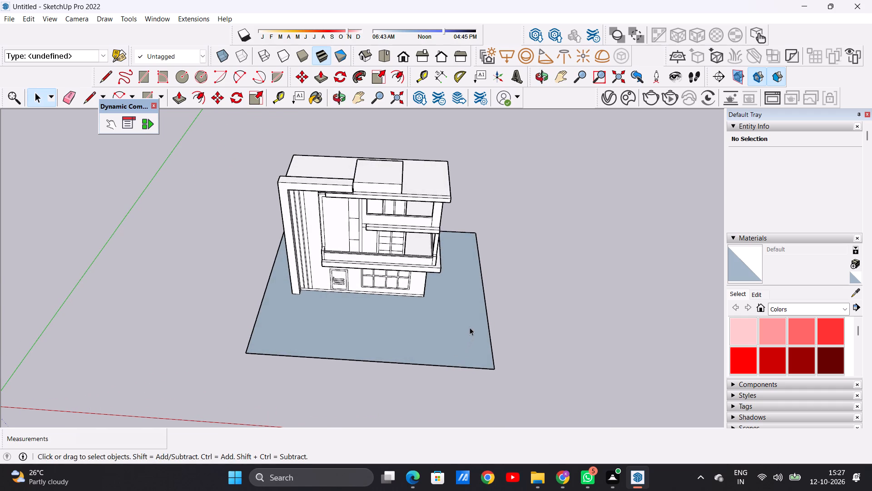
Draw a line about 60' 6 9/16" long across the plot between its side edges, in front of the villa and parallel to its front edge.
scroll(461, 298, down, 5)
scroll(457, 320, up, 6)
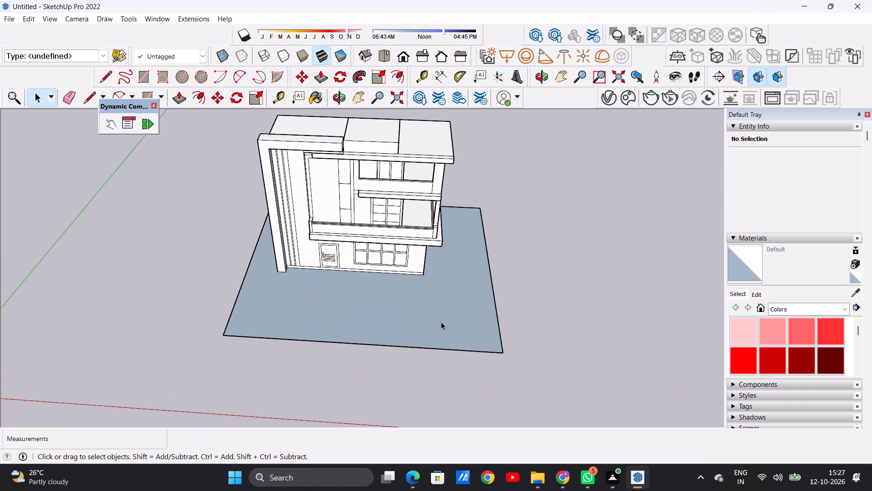
key(l)
scroll(441, 322, up, 4)
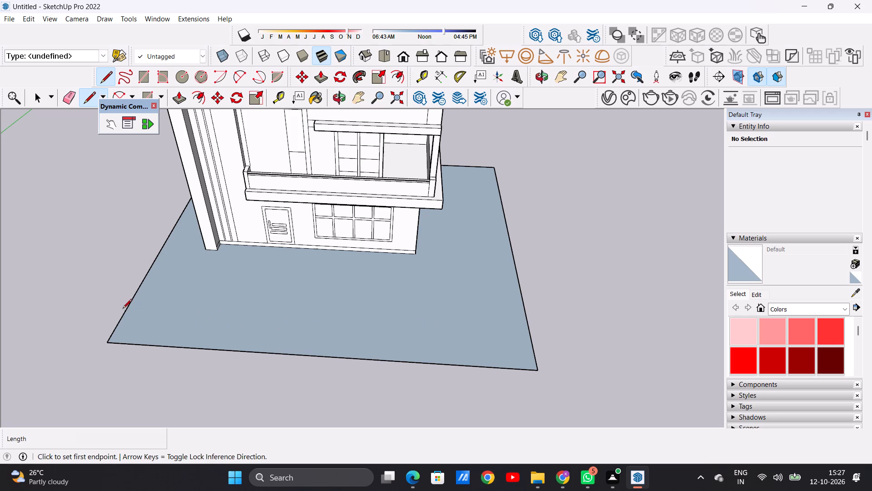
click(124, 308)
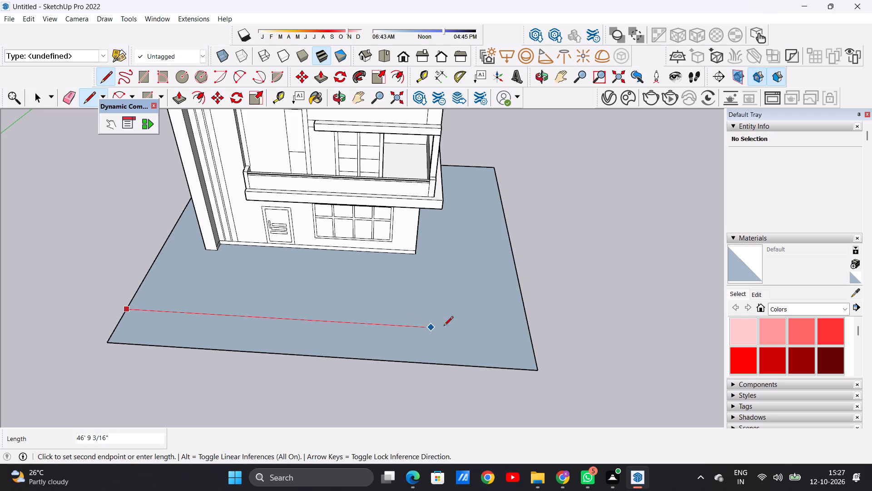
click(530, 332)
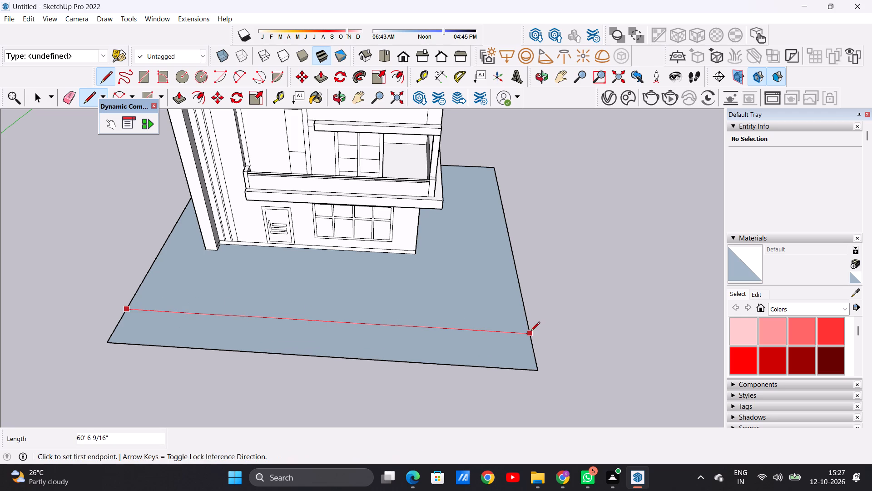
Erase the plot's old front edge and leftover side edges to remove the strip in front of the new line.
key(space)
text(E)
scroll(505, 341, up, 4)
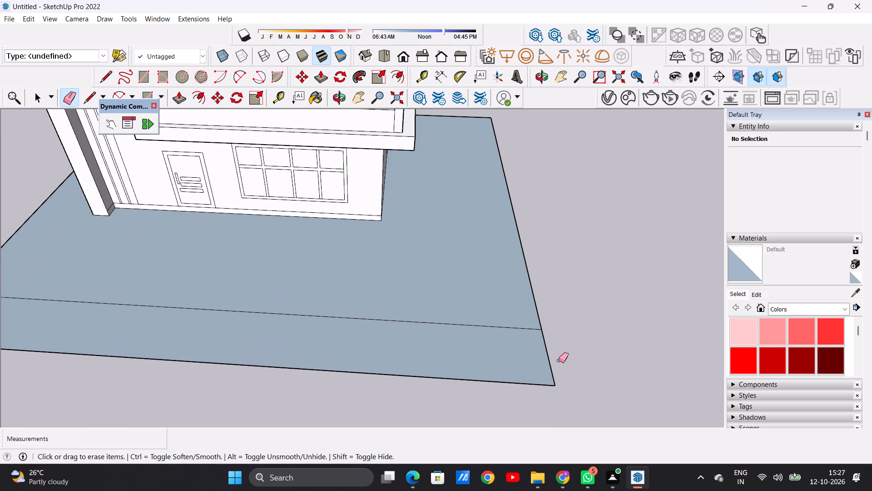
click(555, 385)
scroll(555, 385, down, 5)
scroll(114, 346, up, 1)
scroll(114, 346, down, 1)
scroll(114, 347, up, 3)
drag(89, 337, 105, 338)
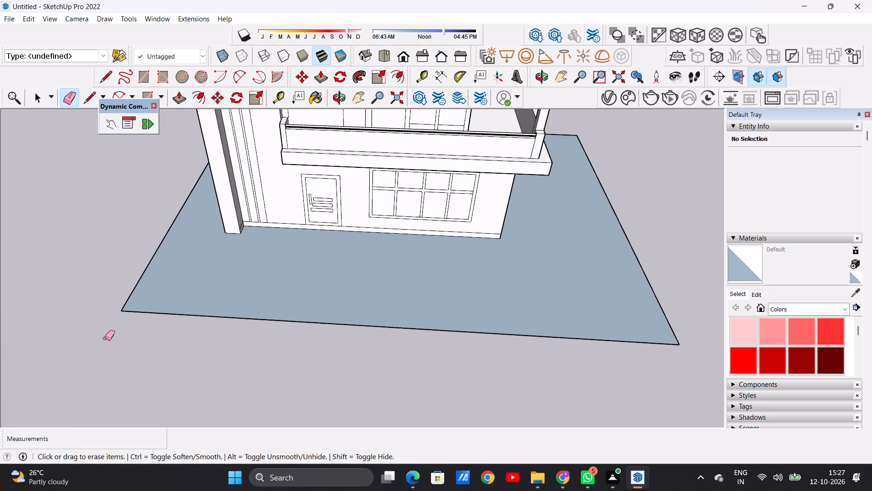
key(space)
Offset the ground plot's boundary inward by about 2' 5 5/16" to form a border strip.
scroll(159, 344, down, 13)
middle_drag(345, 328, 364, 302)
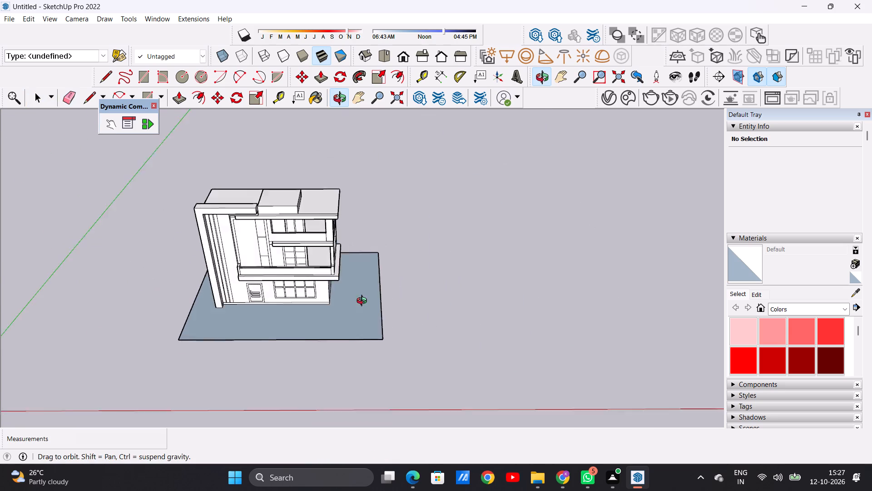
middle_drag(364, 302, 360, 295)
key(space)
text(O)
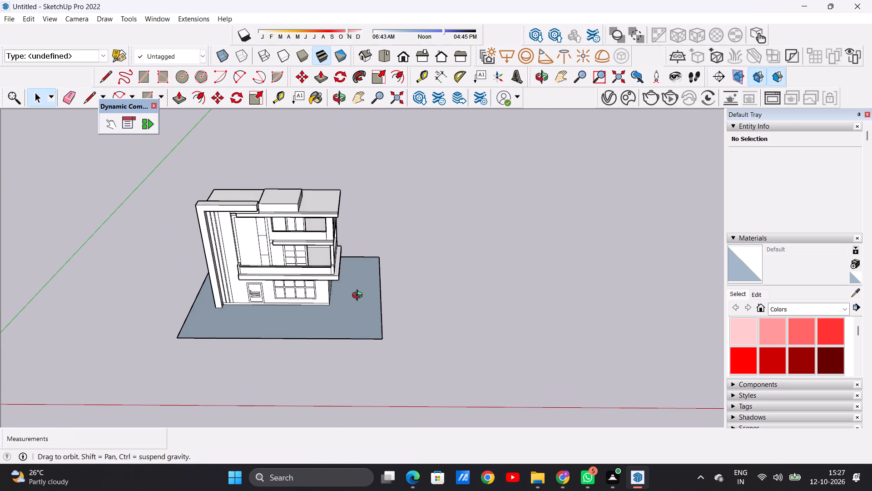
key(f)
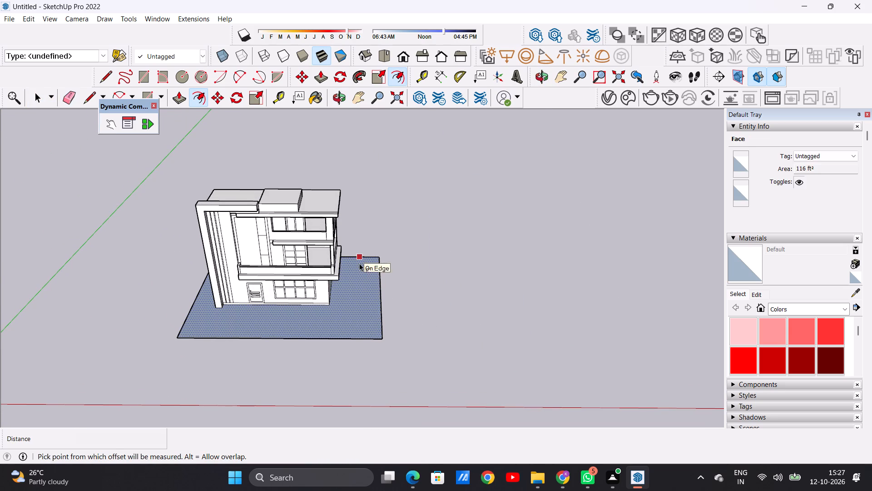
click(359, 263)
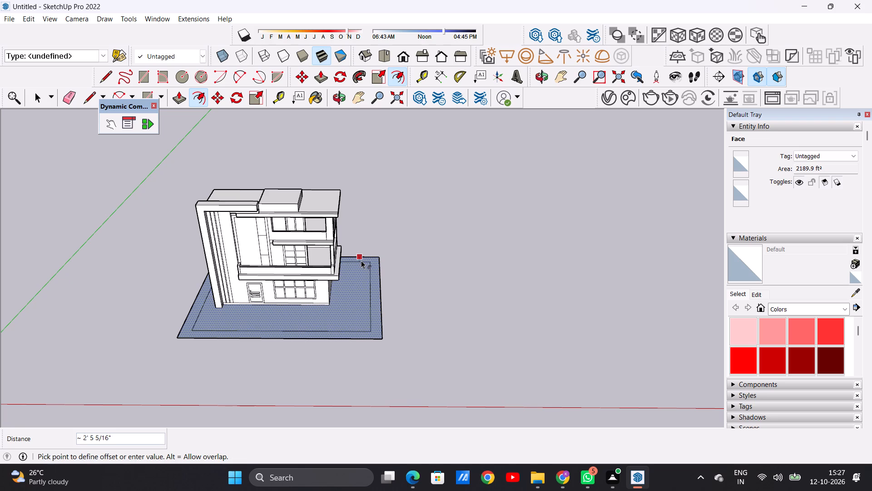
click(361, 261)
key(space)
Mark off a block at the frame-side front corner of the border strip with two lines about 2' 5 5/16" long.
scroll(380, 289, down, 2)
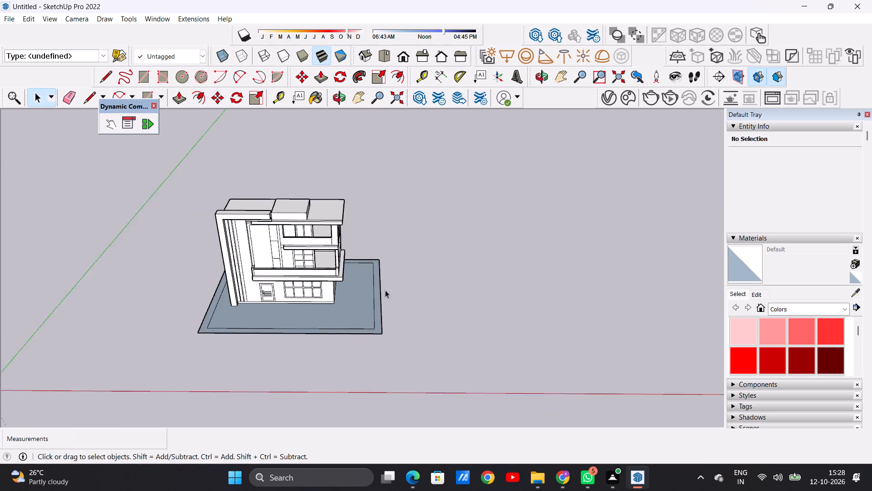
scroll(385, 290, down, 2)
middle_drag(414, 285, 421, 292)
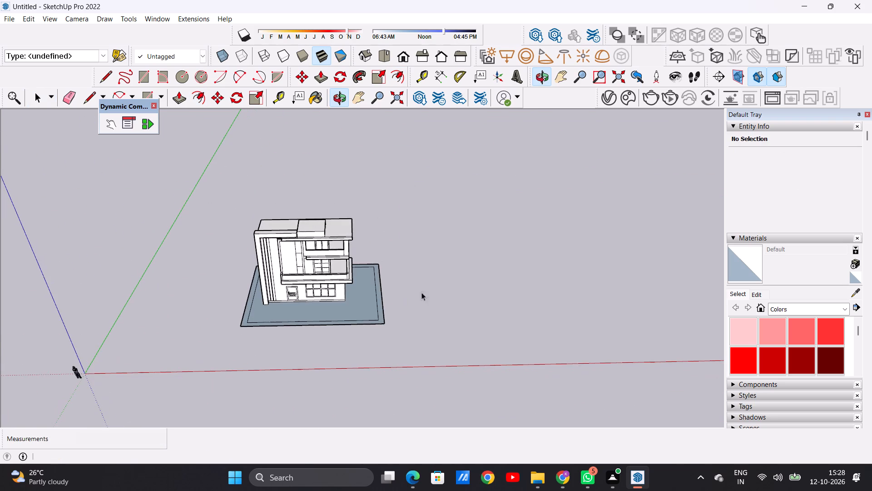
scroll(250, 331, up, 7)
middle_drag(263, 318, 257, 396)
scroll(265, 367, up, 1)
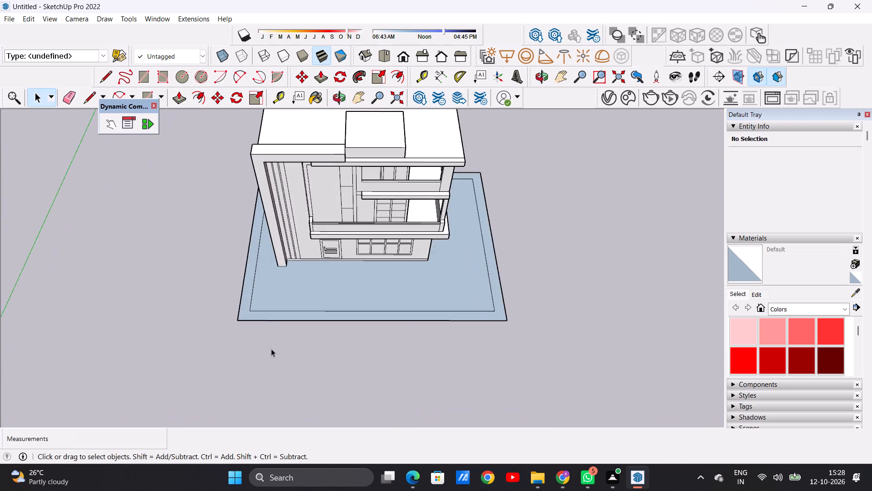
scroll(268, 316, down, 4)
scroll(277, 318, up, 6)
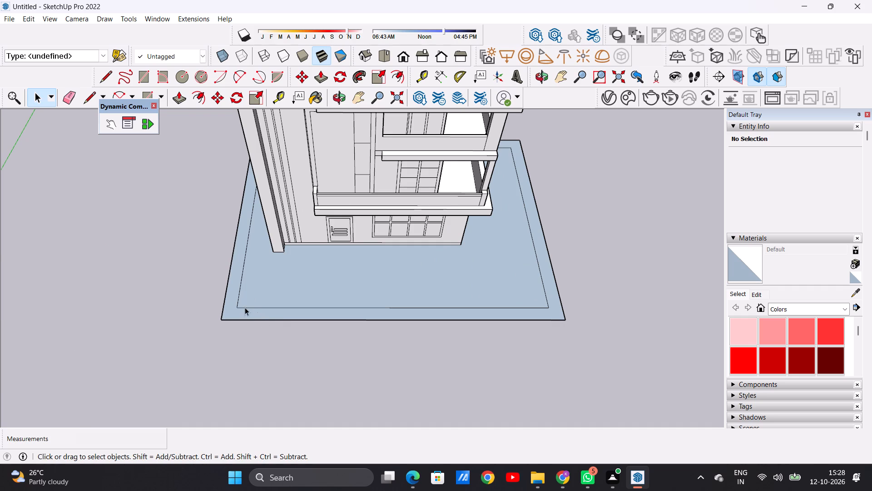
scroll(245, 307, down, 3)
scroll(245, 307, up, 7)
scroll(238, 313, down, 1)
scroll(238, 313, up, 3)
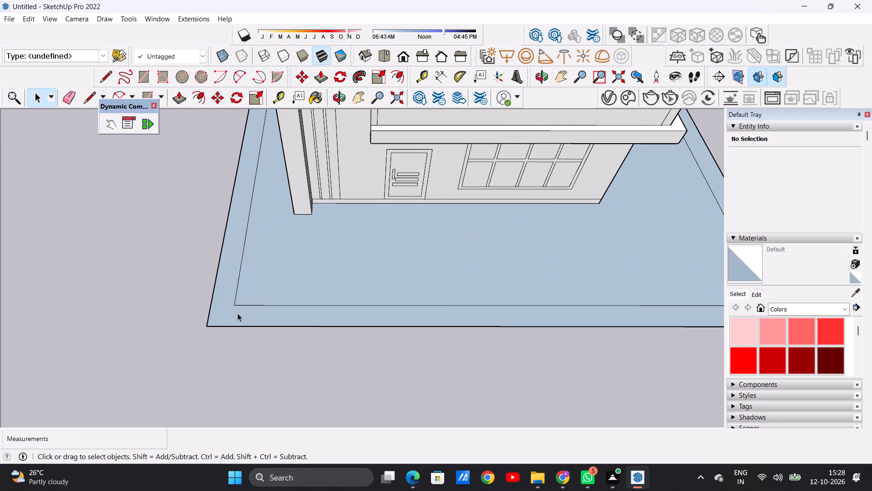
key(l)
scroll(236, 310, up, 8)
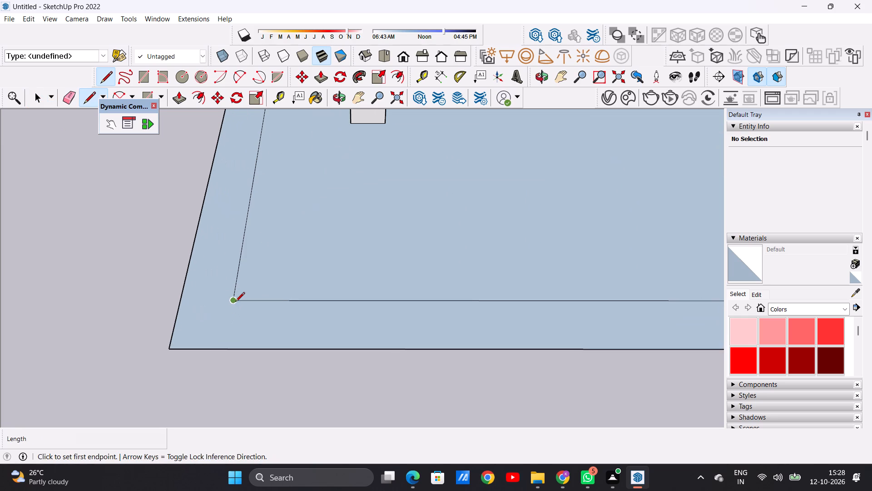
click(235, 296)
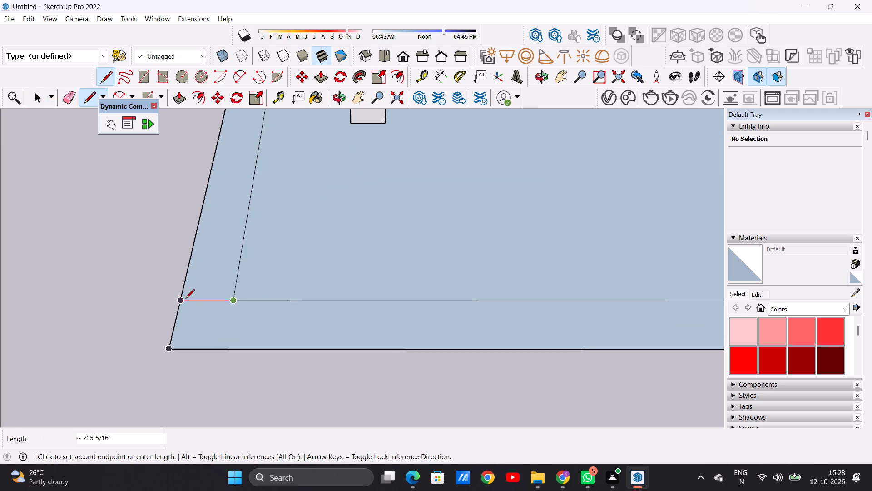
click(179, 300)
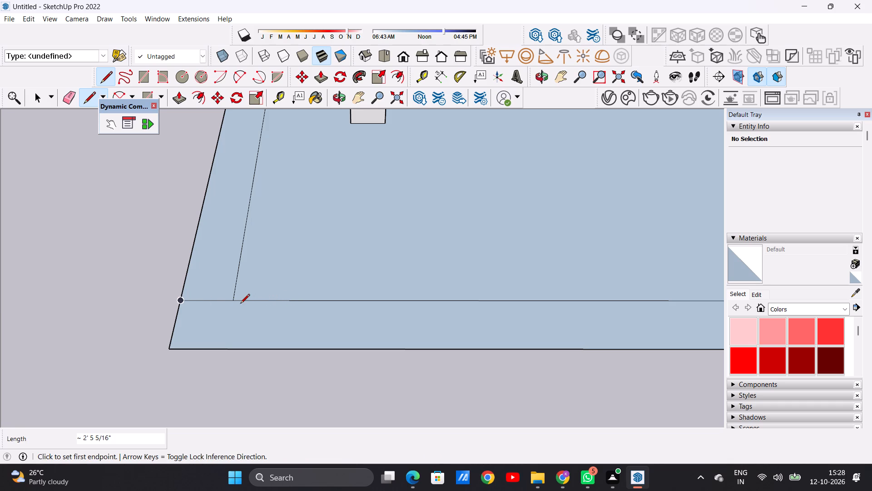
click(255, 298)
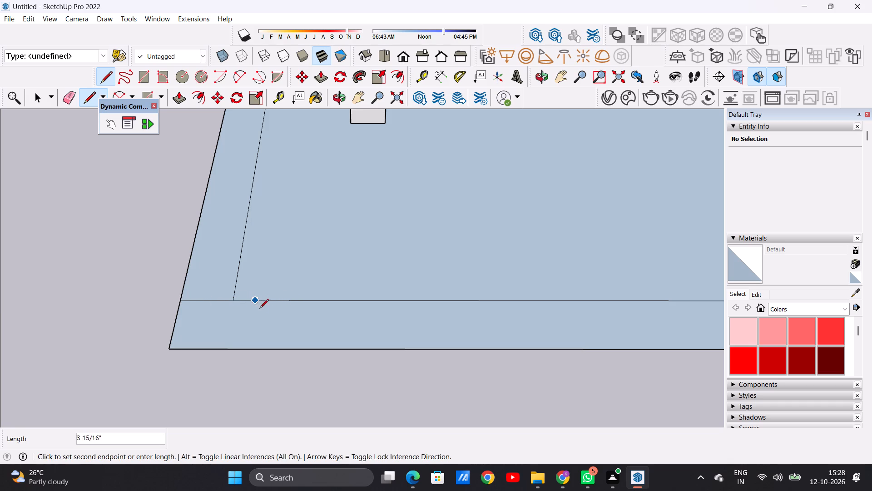
click(250, 347)
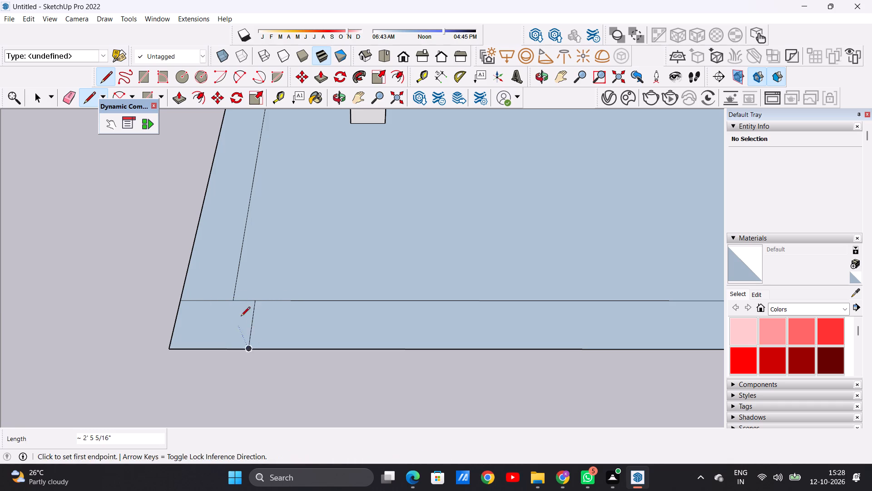
scroll(238, 306, down, 12)
key(space)
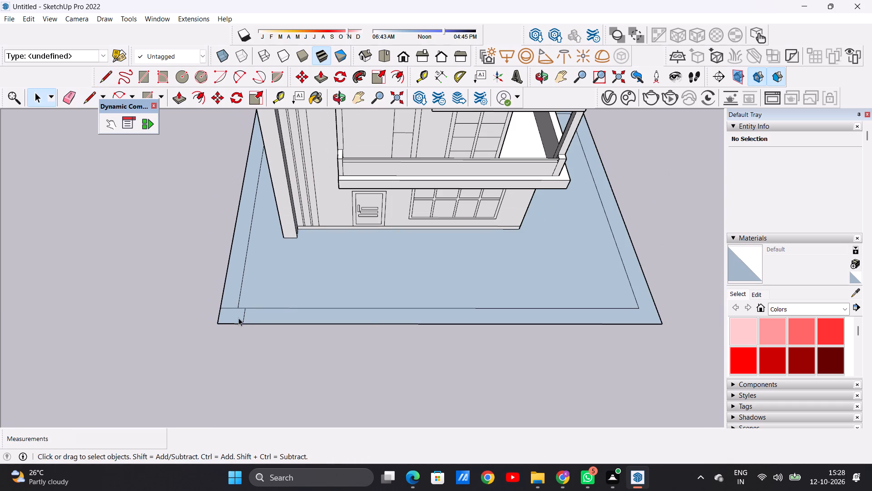
Mark off a block at the balcony-side front corner by extending the inner border line about 2' 5 5/16" and drawing a line across the strip.
scroll(238, 318, down, 7)
scroll(455, 305, up, 11)
key(l)
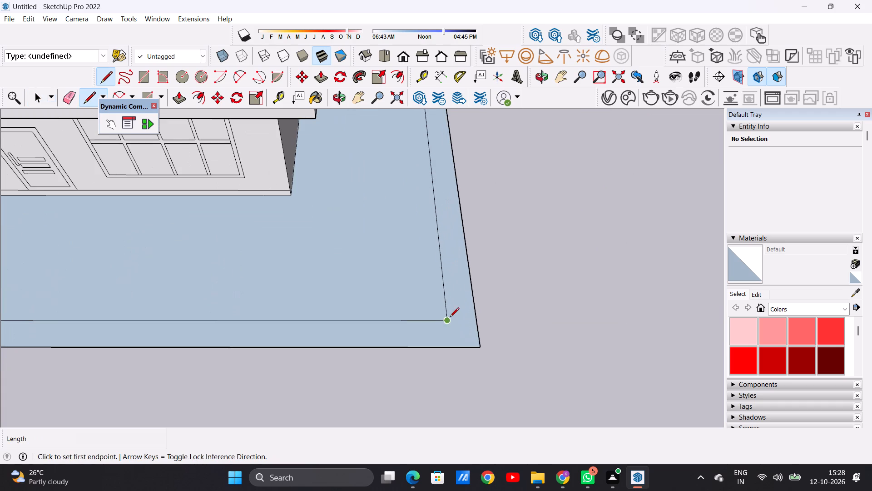
scroll(455, 318, up, 5)
click(445, 319)
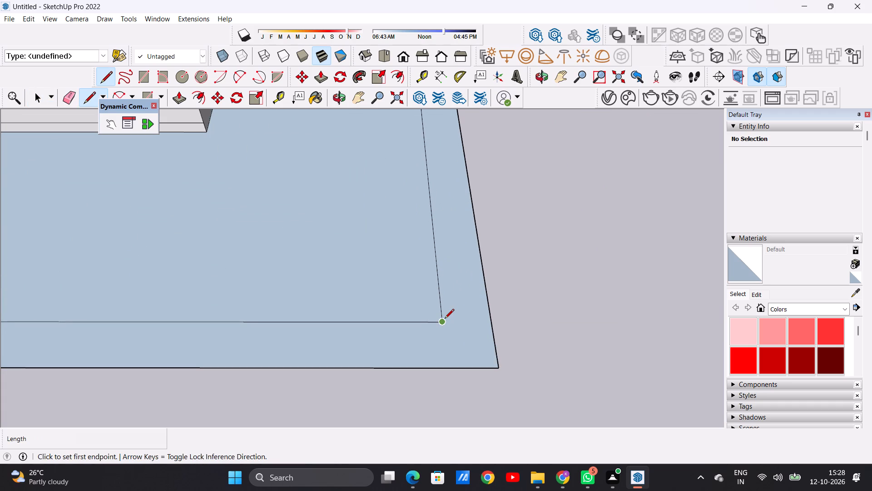
click(490, 322)
click(378, 323)
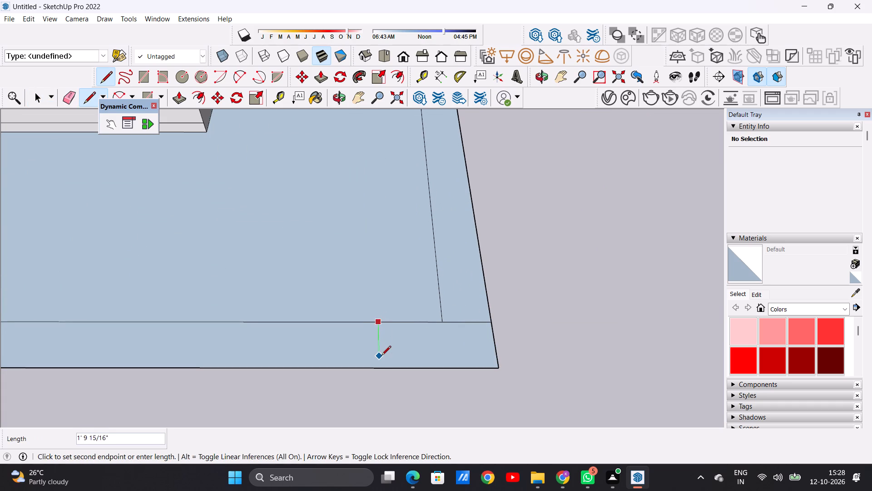
click(380, 366)
key(space)
scroll(424, 356, down, 8)
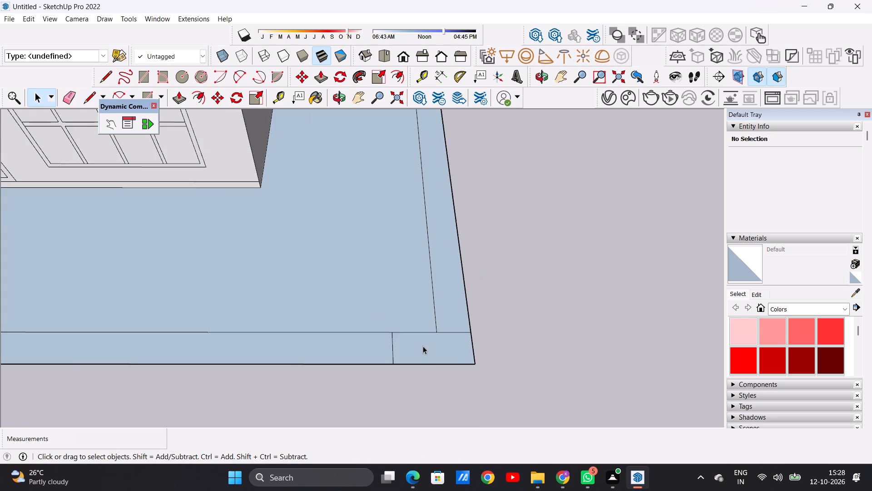
Mark off a narrow block in the front border strip, near the entrance door, with two lines about 2' 5 5/16" long across the strip.
scroll(423, 346, down, 16)
scroll(324, 355, up, 8)
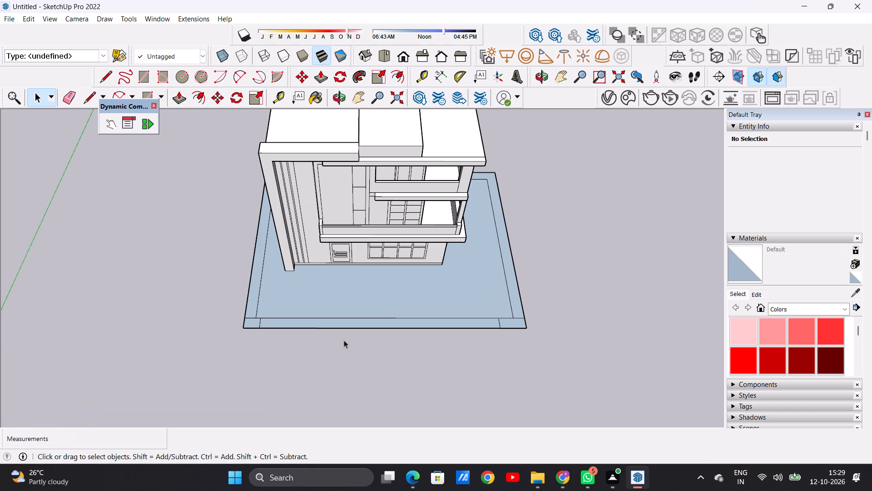
scroll(296, 338, up, 4)
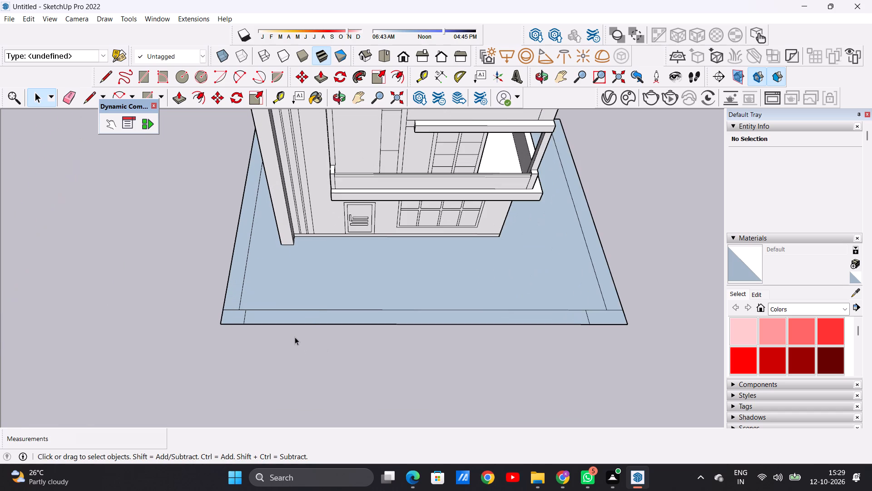
scroll(316, 309, down, 4)
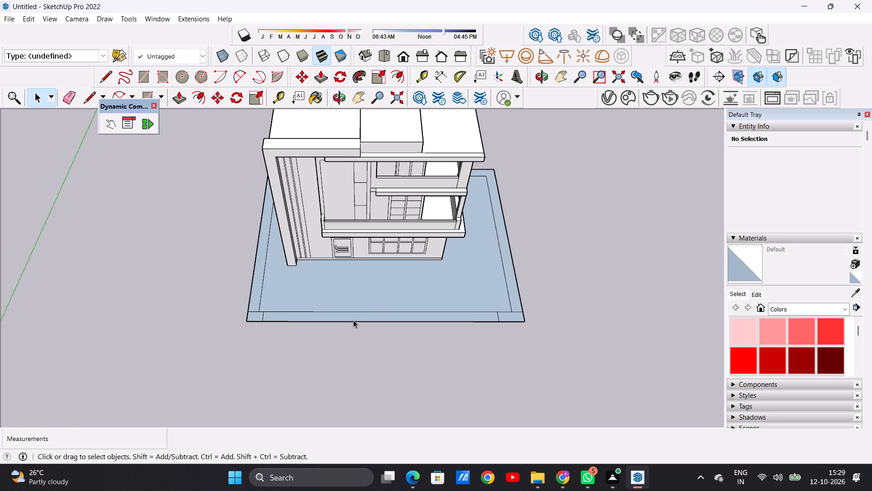
scroll(340, 327, down, 2)
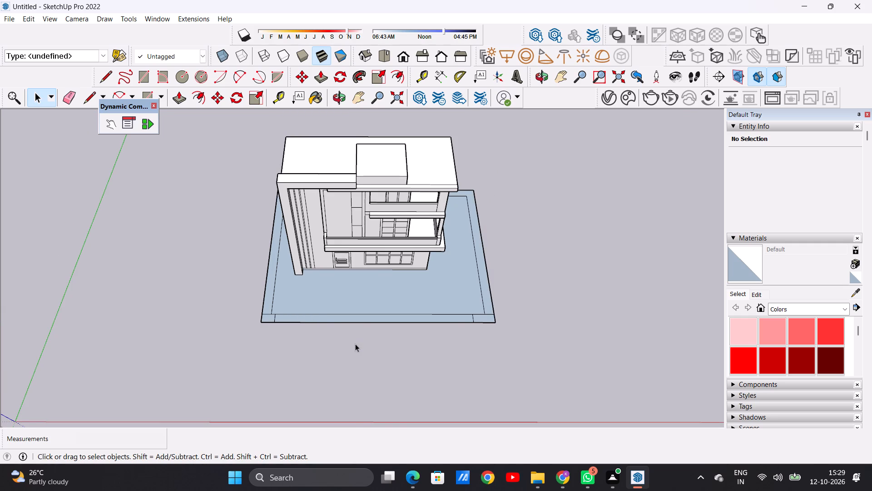
middle_drag(354, 344, 367, 243)
middle_drag(403, 351, 378, 376)
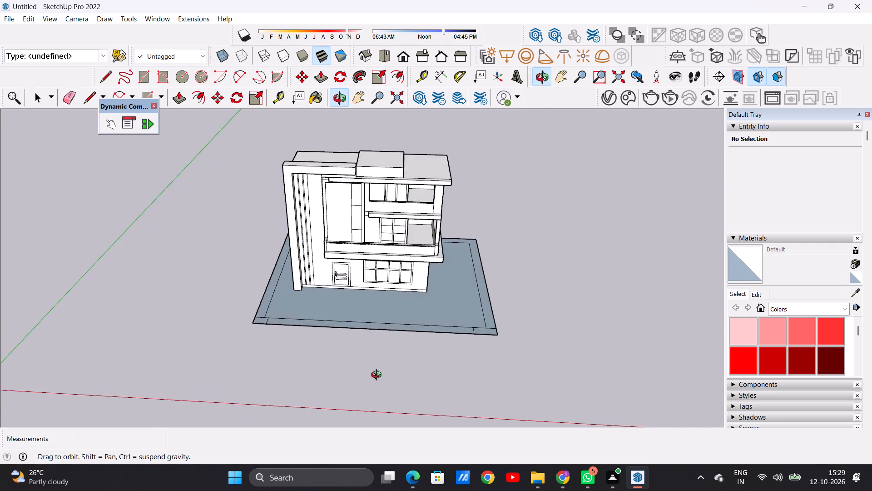
middle_drag(378, 376, 385, 396)
scroll(362, 331, up, 7)
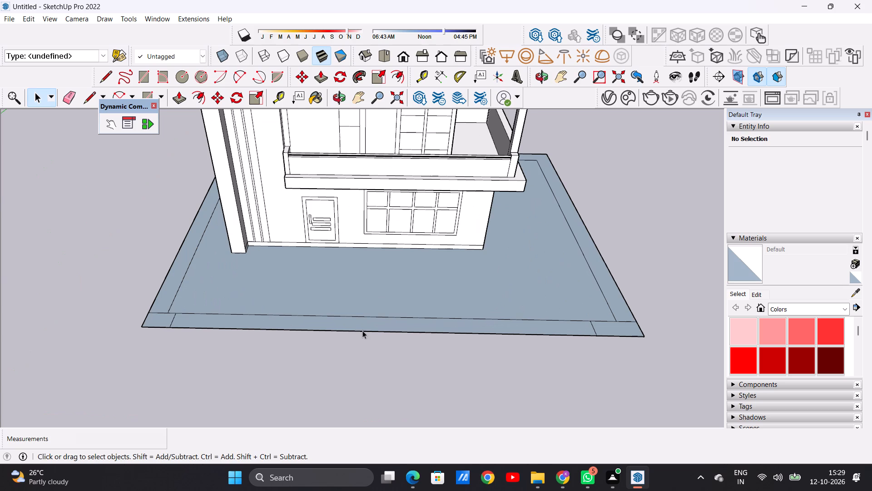
key(l)
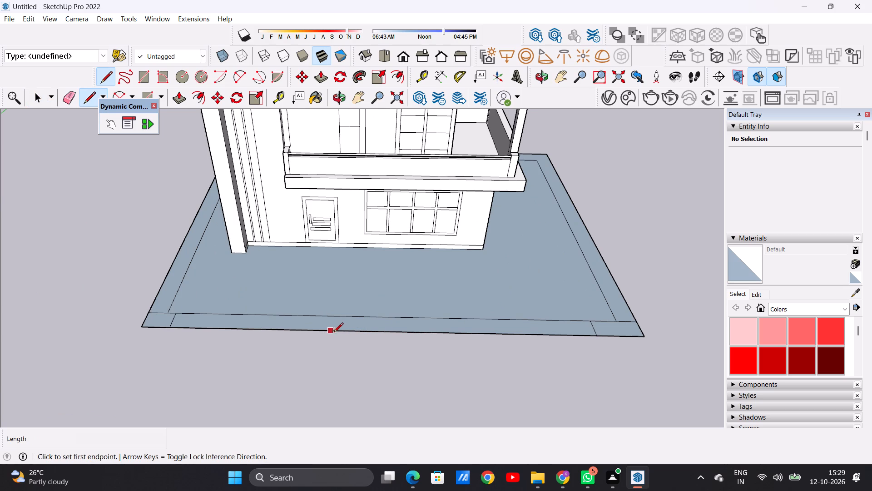
click(336, 333)
click(339, 317)
click(356, 331)
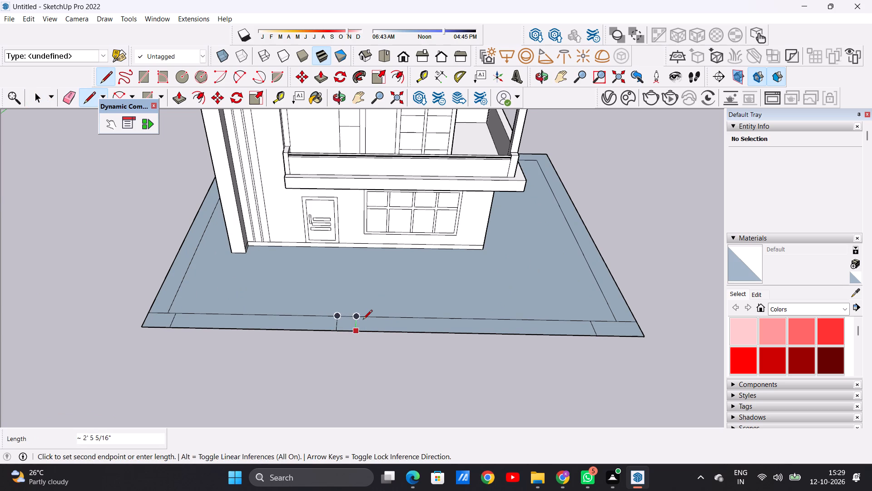
click(357, 317)
key(space)
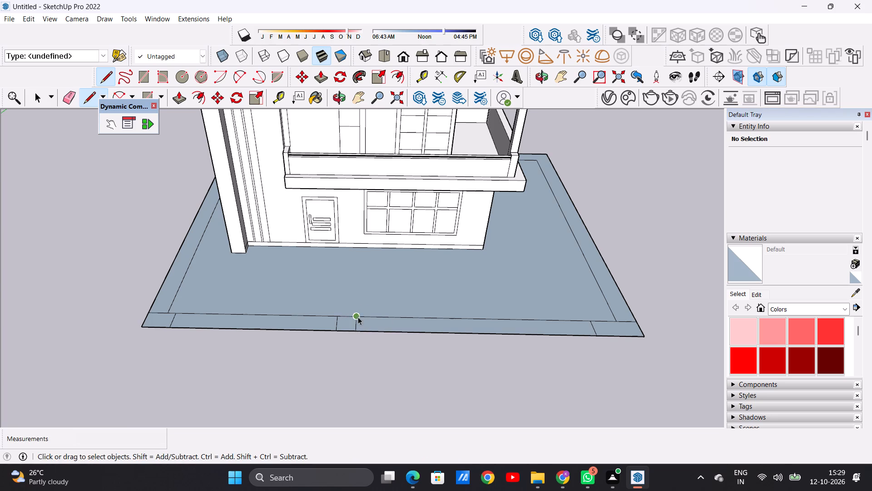
Mark off a second block in the front border strip, near the ground-floor window's balcony-side end, with two lines about 2' 5 5/16" long.
scroll(339, 356, down, 4)
scroll(283, 343, down, 2)
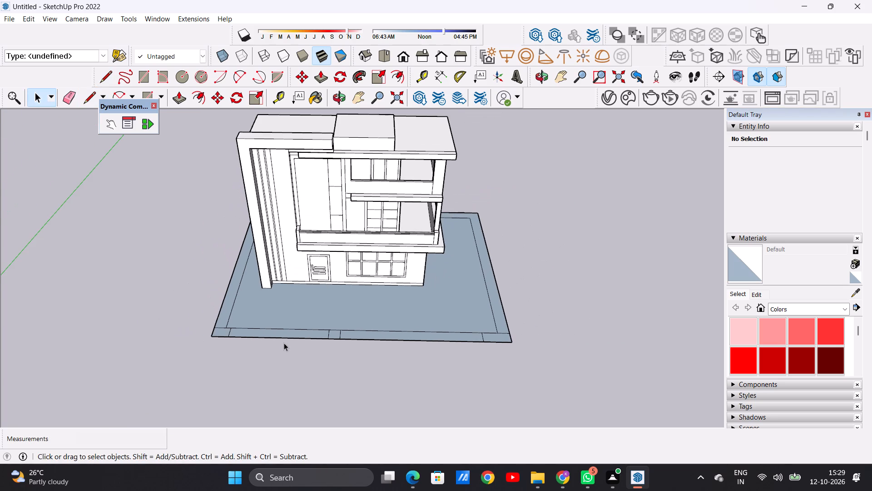
scroll(477, 336, up, 2)
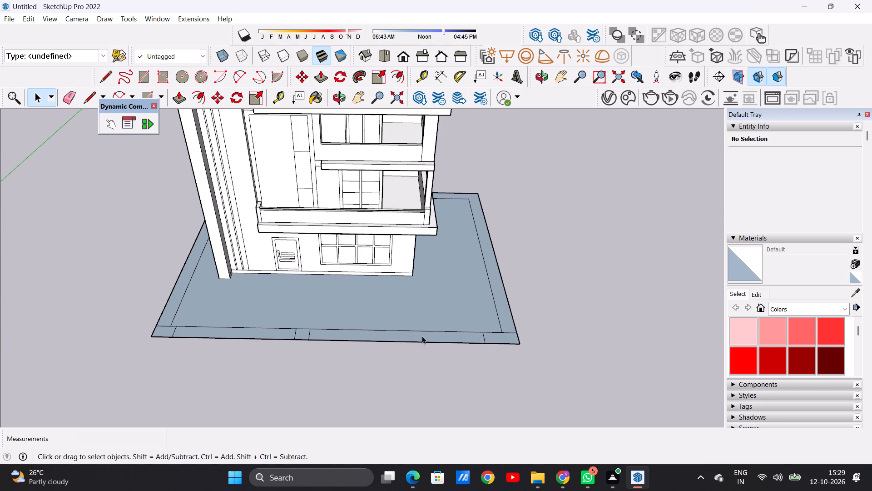
scroll(398, 341, up, 2)
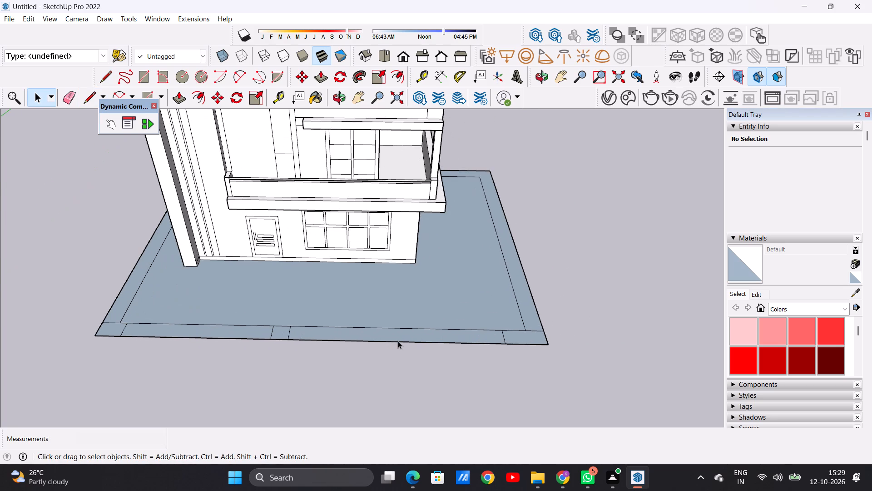
key(l)
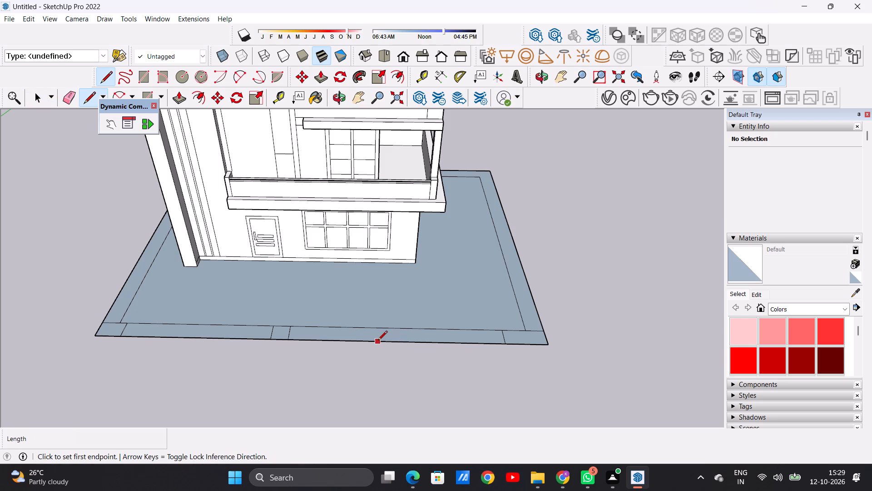
click(382, 341)
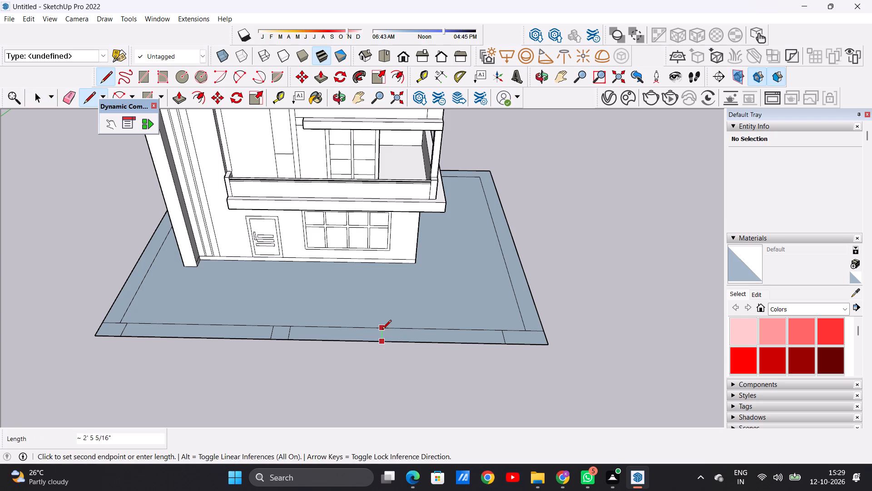
click(382, 329)
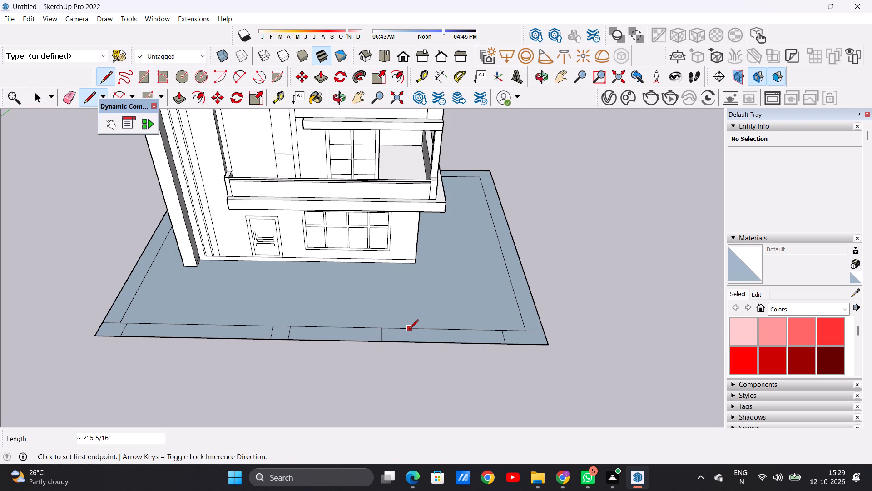
click(409, 330)
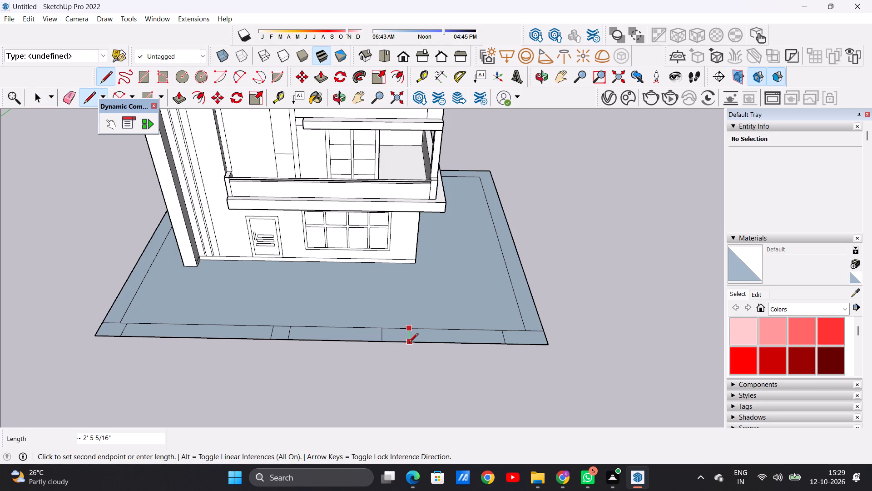
click(409, 343)
key(space)
Push/Pull the border strip along the plot's sides and back up 6' to form the compound wall.
scroll(321, 350, down, 3)
scroll(321, 350, up, 1)
scroll(321, 350, down, 9)
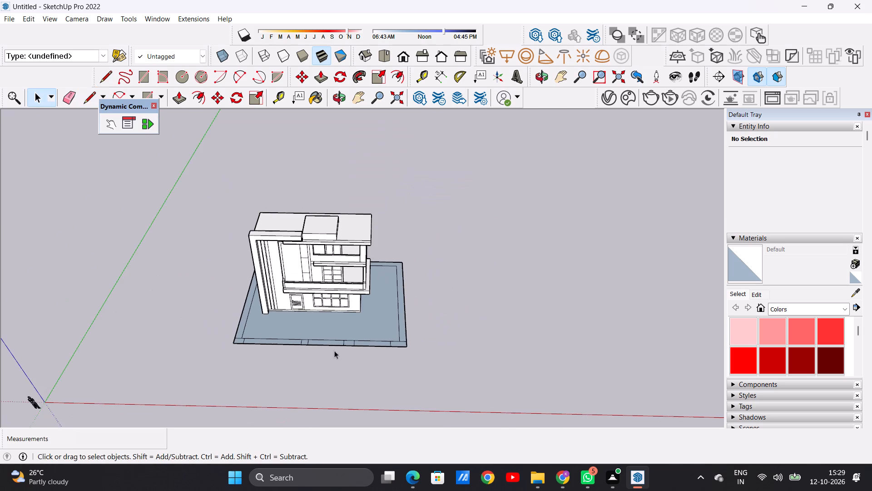
middle_drag(346, 362, 345, 315)
scroll(409, 322, up, 9)
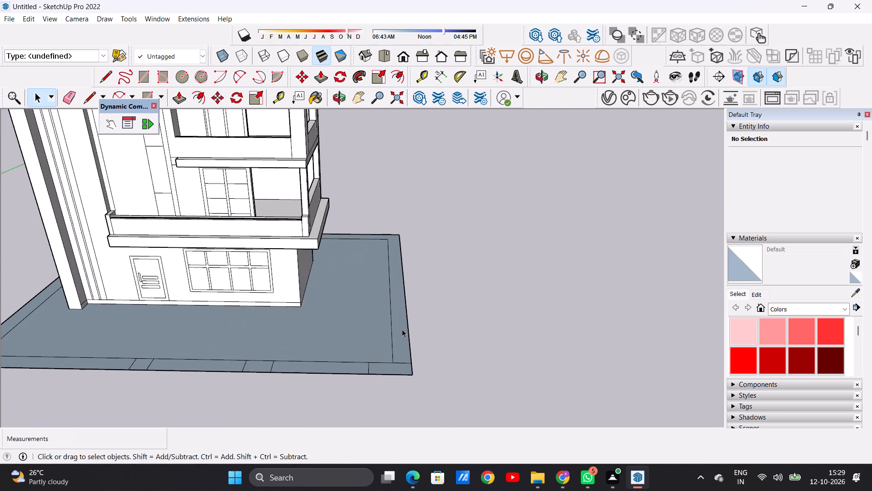
key(p)
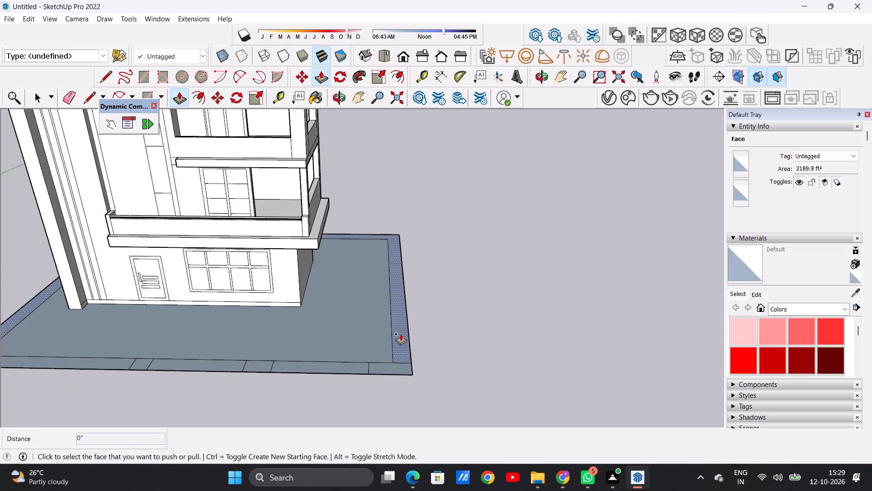
click(401, 334)
scroll(416, 289, down, 9)
middle_drag(408, 290, 423, 252)
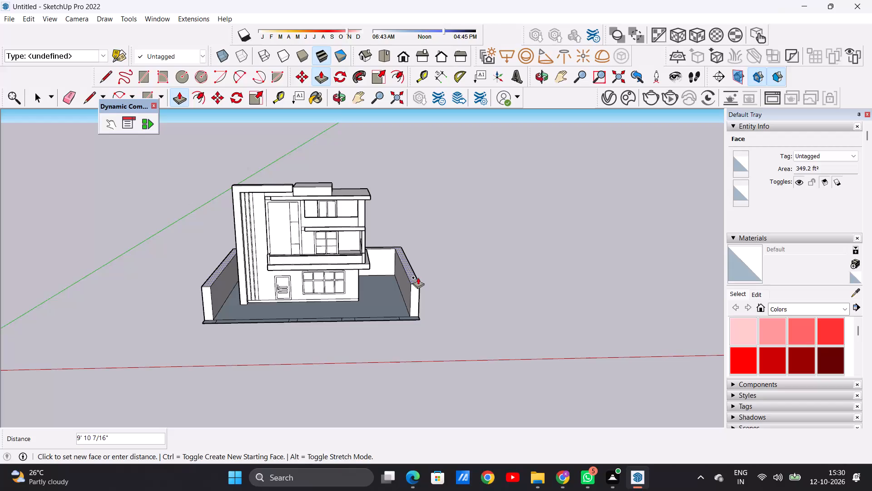
text(6')
key(Return)
key(space)
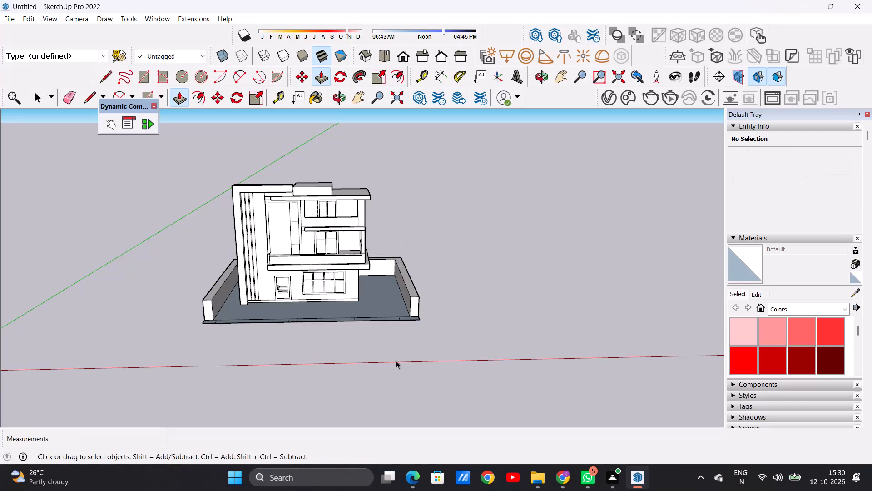
Push/Pull the frame-side front corner block up about 6' 9 13/16" to form a corner pillar.
middle_drag(389, 303, 407, 399)
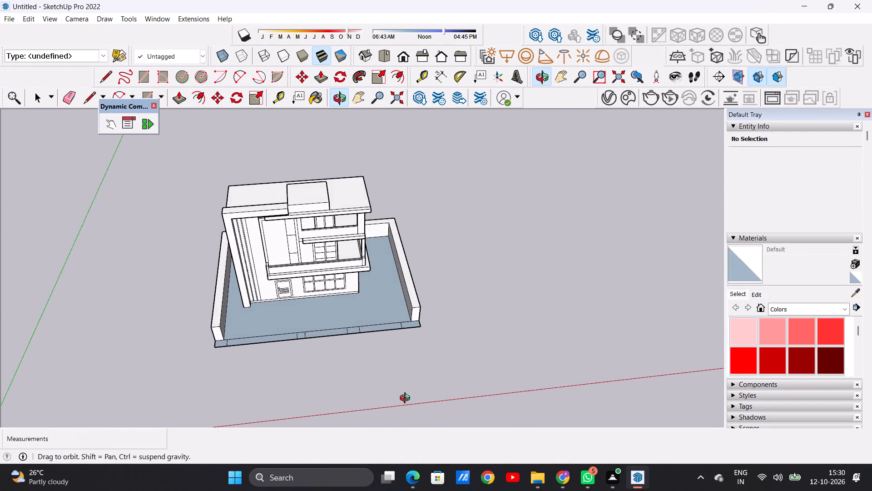
middle_drag(407, 399, 390, 387)
middle_drag(395, 374, 396, 274)
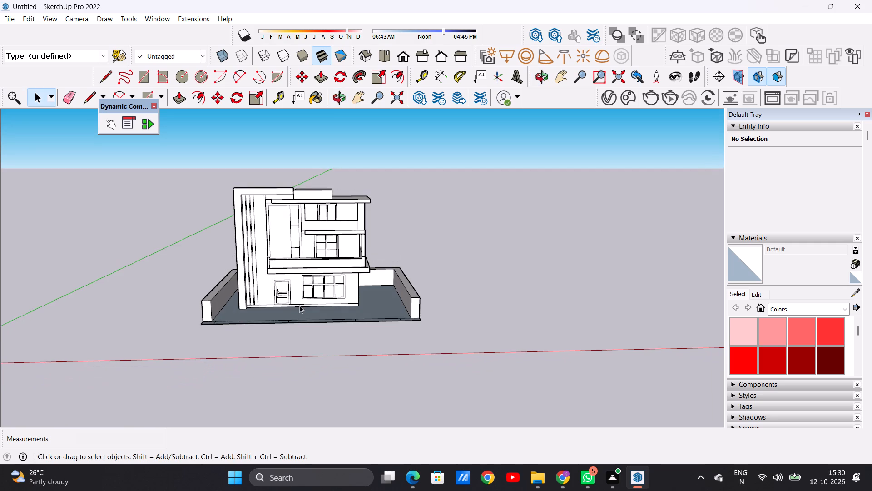
scroll(289, 306, up, 6)
scroll(303, 316, down, 5)
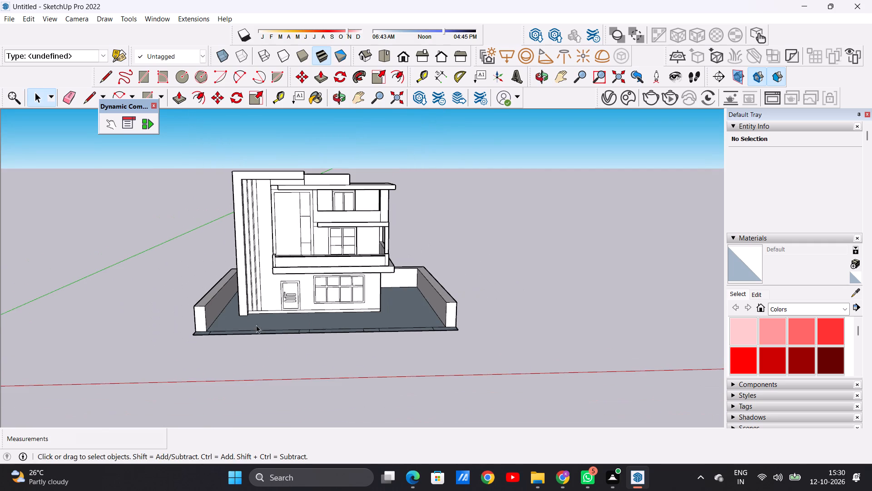
middle_drag(255, 324, 240, 443)
scroll(258, 356, up, 7)
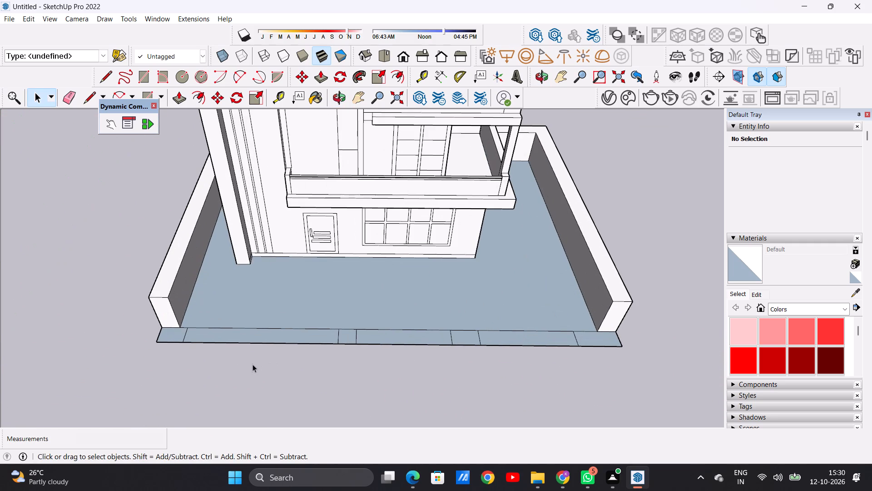
scroll(253, 364, down, 3)
scroll(190, 343, up, 3)
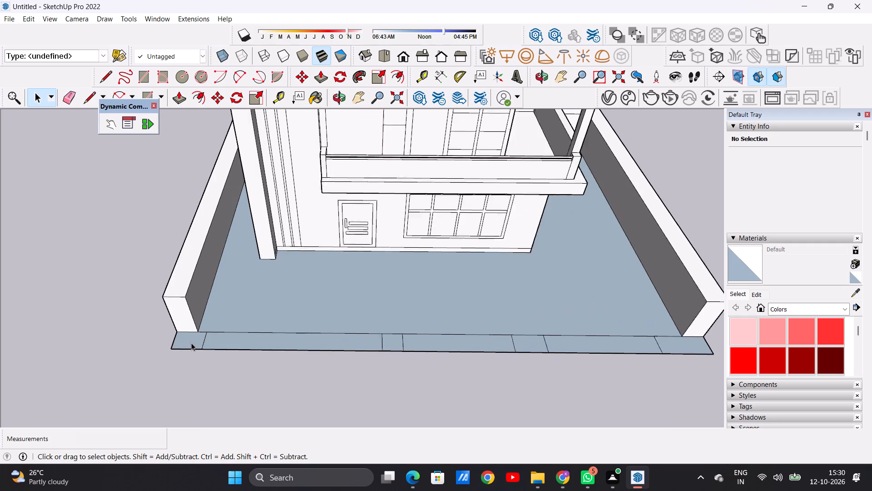
scroll(191, 343, up, 2)
key(p)
scroll(197, 336, up, 5)
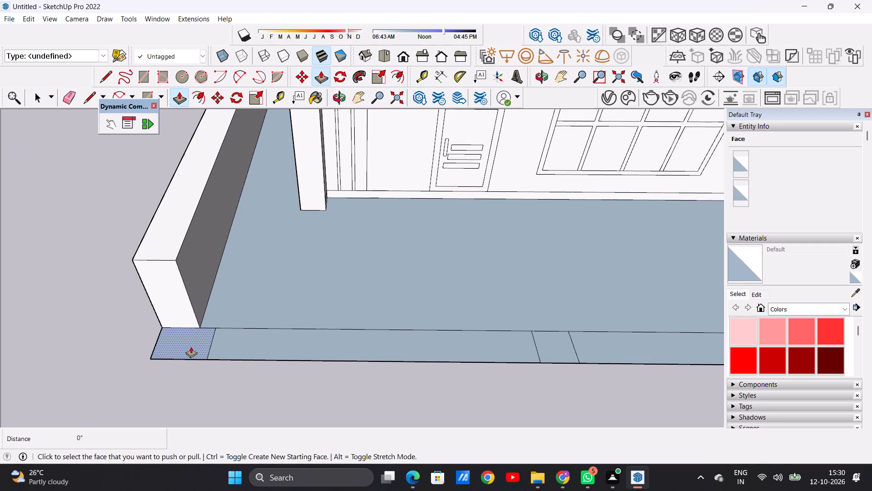
click(191, 346)
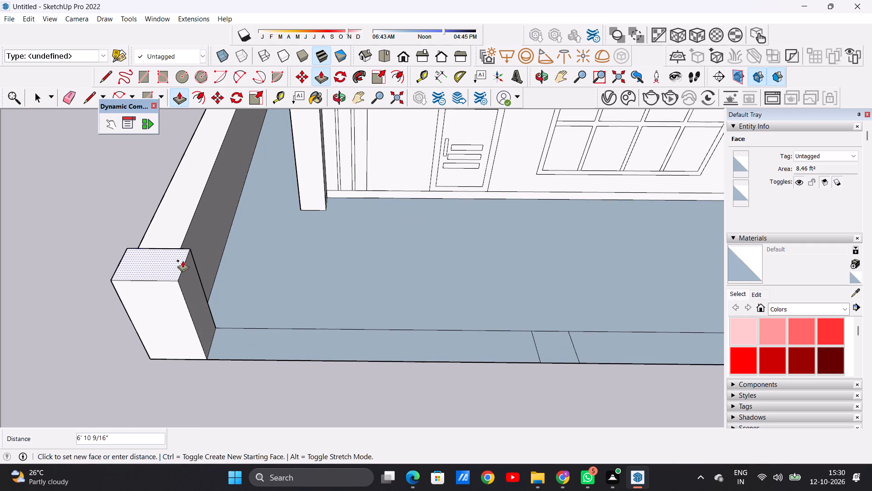
scroll(190, 284, down, 5)
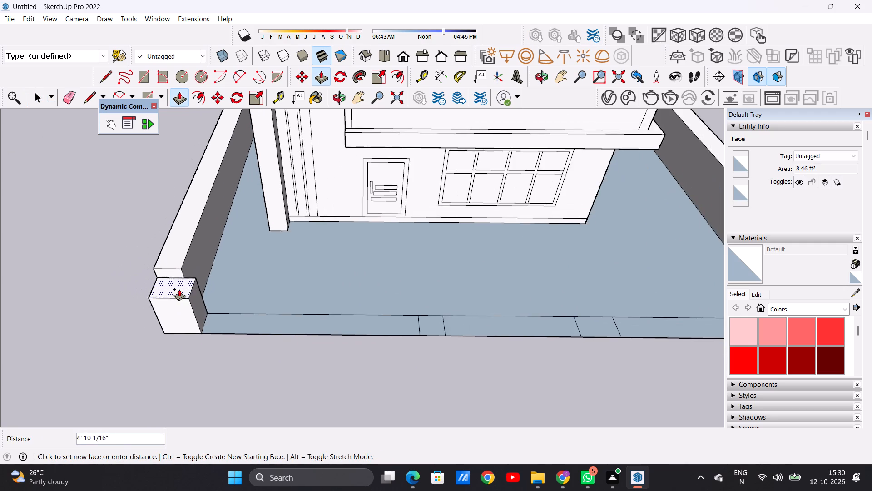
middle_drag(179, 289, 329, 226)
scroll(227, 298, up, 9)
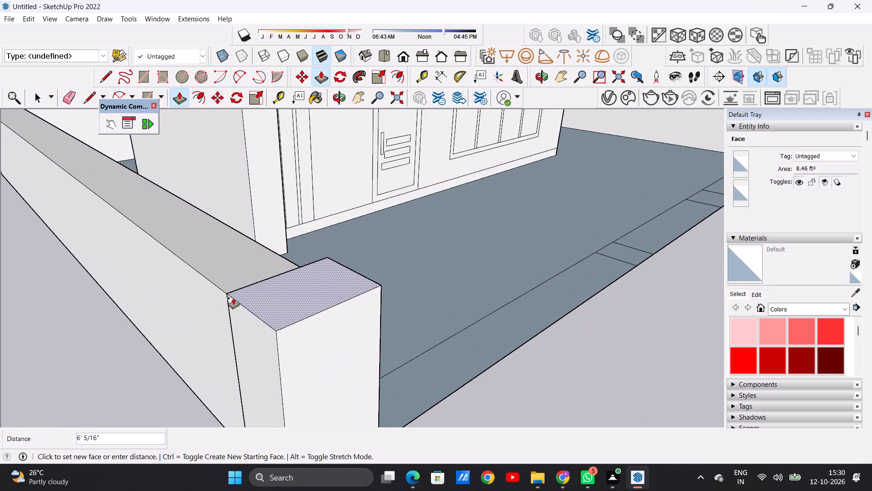
click(233, 272)
scroll(225, 324, down, 5)
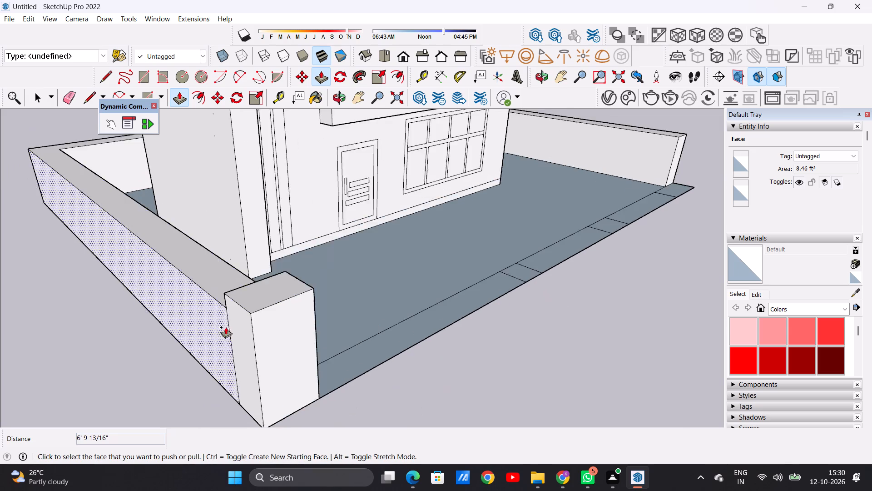
Raise the front strip's block near the door to the corner pillar's height, about 6' 9 13/16".
scroll(226, 327, down, 9)
middle_drag(415, 324, 268, 382)
scroll(356, 331, up, 1)
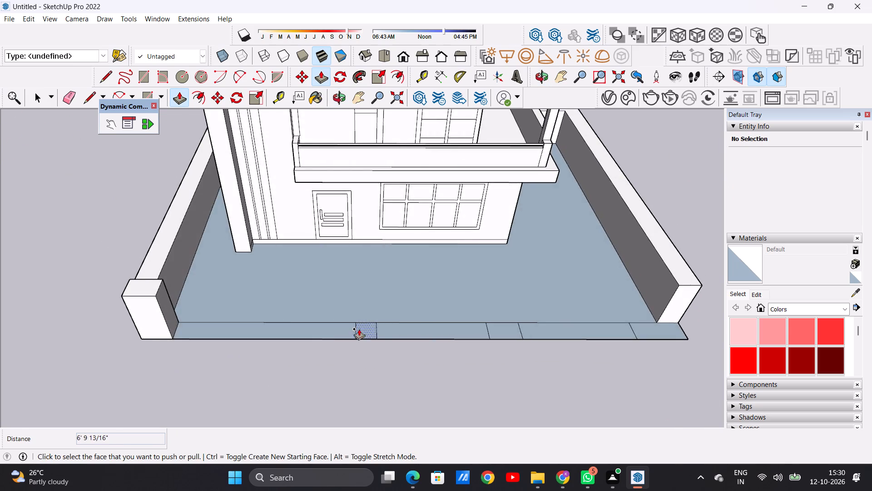
scroll(359, 329, up, 1)
scroll(360, 329, down, 1)
scroll(362, 328, up, 2)
click(364, 327)
scroll(378, 270, down, 5)
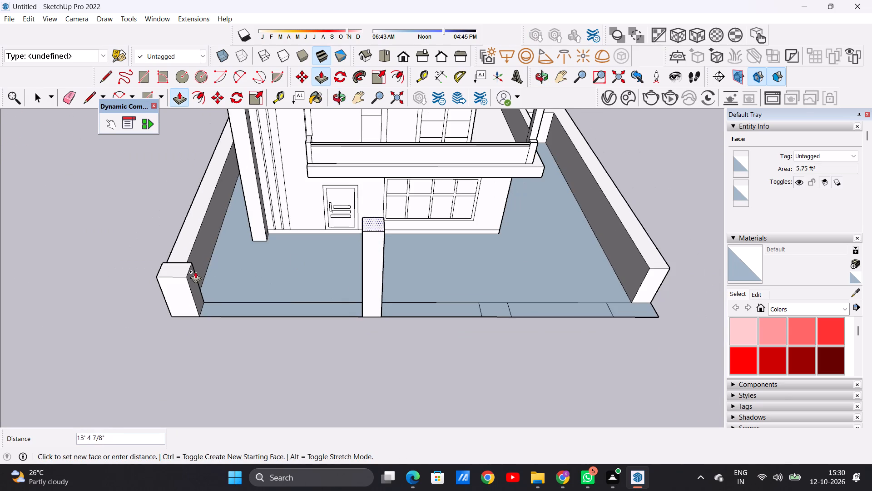
click(188, 277)
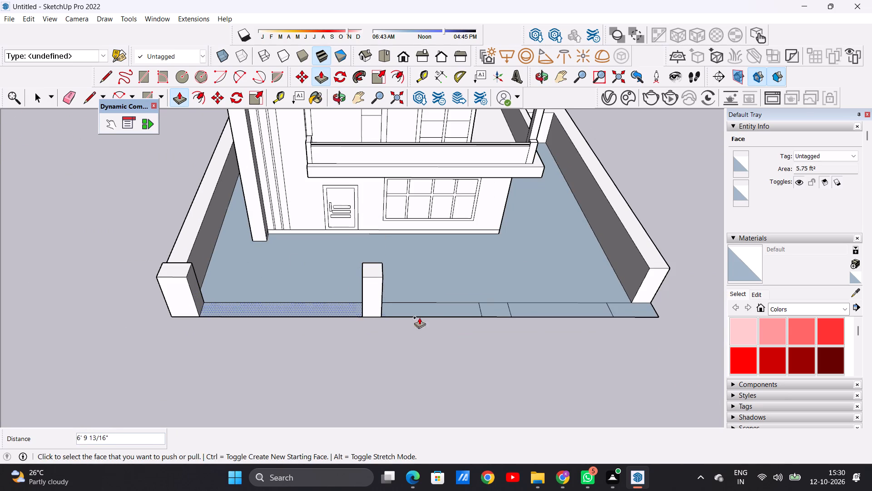
Push/Pull the second front block and the remaining front corner block up to the other pillars' height, about 6' 9 13/16".
click(496, 305)
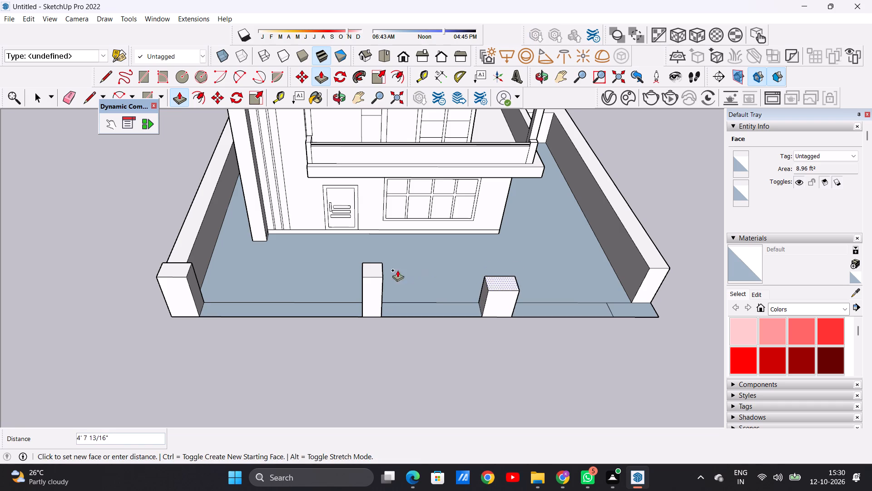
click(382, 274)
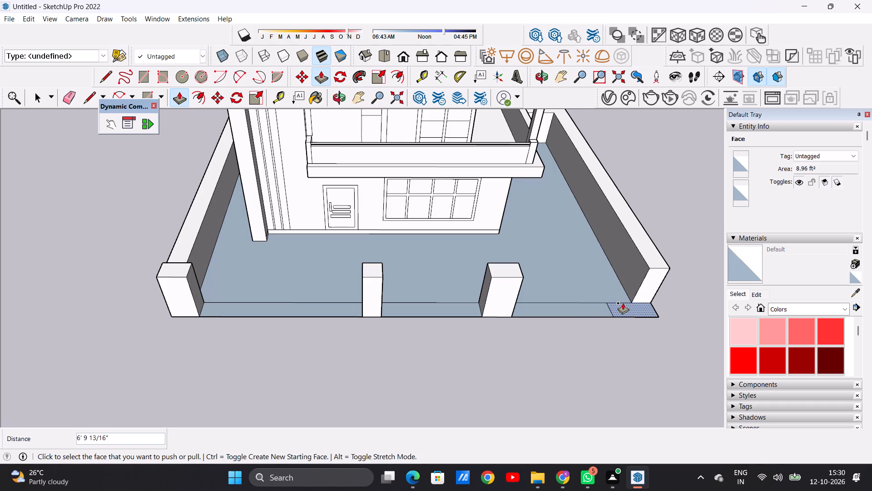
click(623, 303)
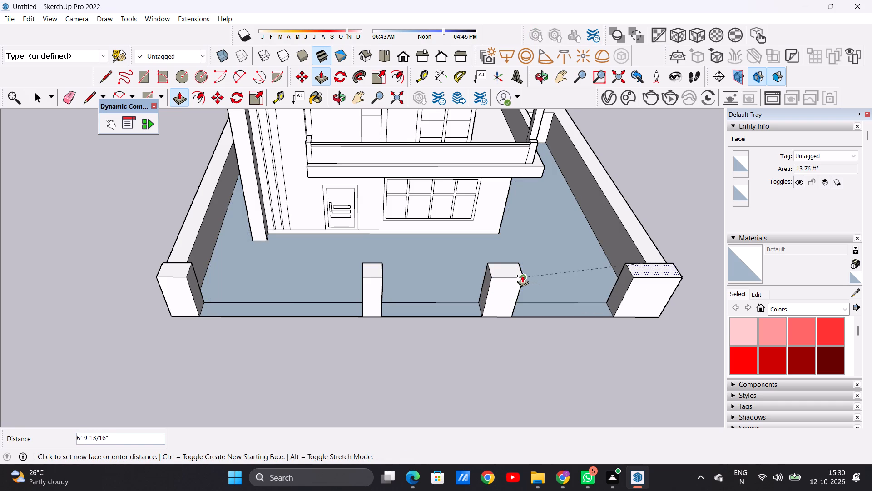
click(522, 276)
key(space)
Lower the top of the front pillar near the door by about 11 1/8".
scroll(379, 356, down, 7)
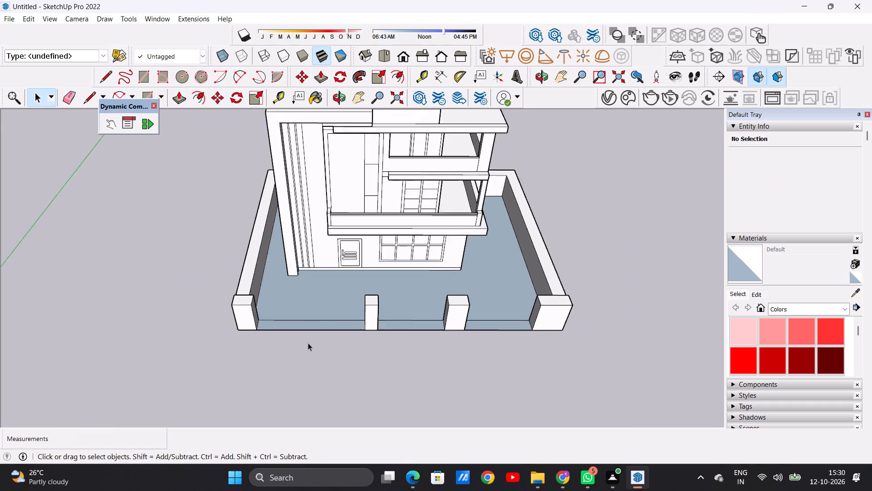
scroll(308, 343, down, 3)
middle_drag(357, 353, 373, 267)
scroll(363, 342, up, 3)
middle_drag(382, 352, 364, 277)
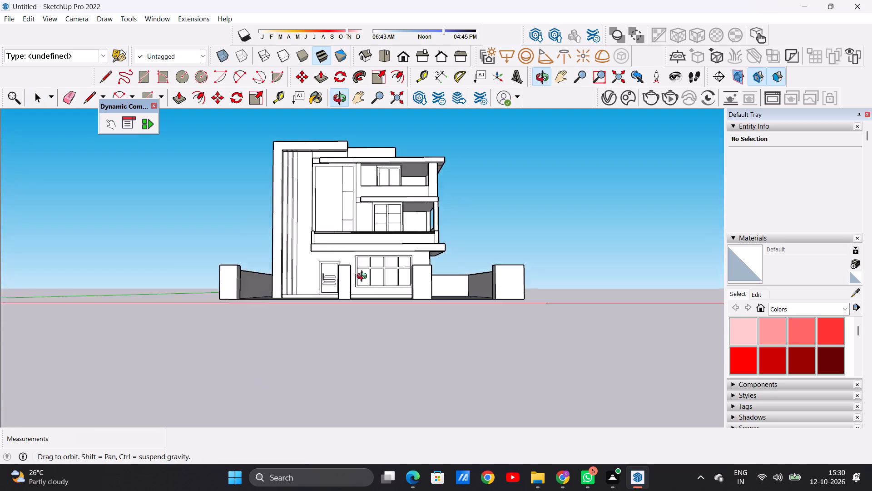
middle_drag(364, 277, 359, 366)
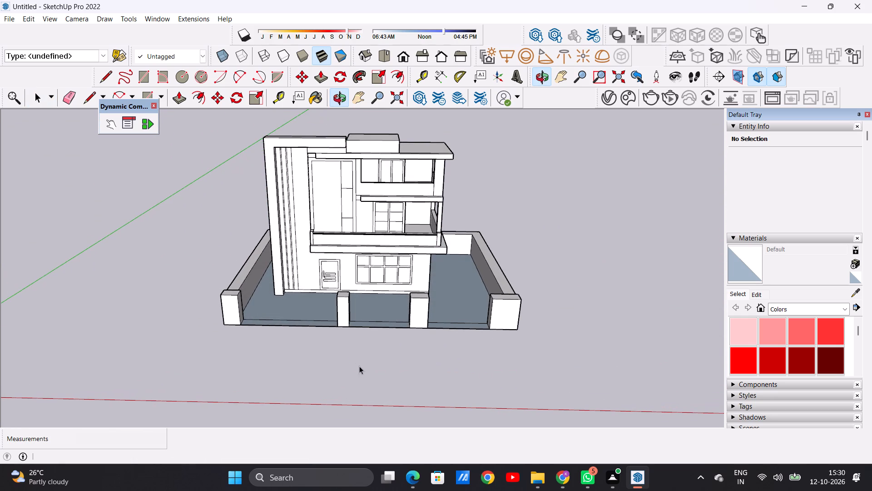
scroll(327, 346, down, 2)
middle_drag(288, 338, 292, 277)
scroll(343, 296, up, 2)
middle_drag(341, 294, 347, 400)
scroll(234, 328, up, 6)
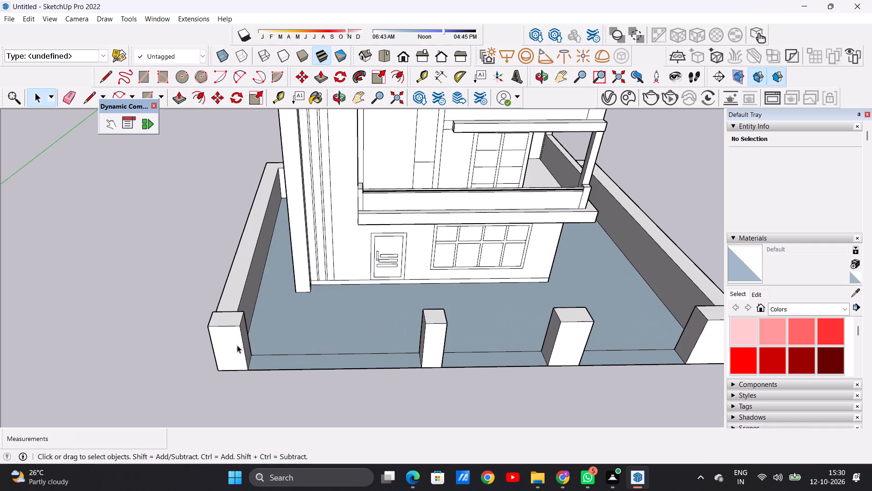
middle_drag(273, 346, 82, 326)
middle_drag(406, 335, 255, 316)
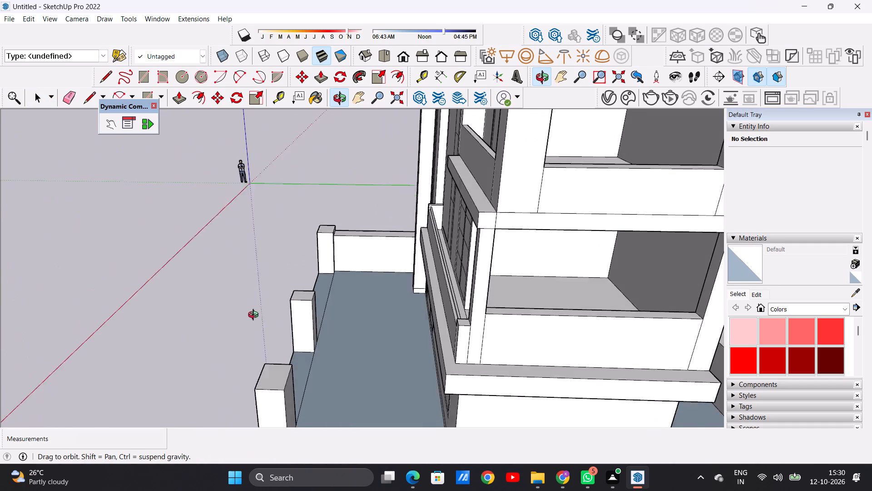
middle_drag(255, 316, 248, 316)
scroll(314, 306, up, 5)
key(p)
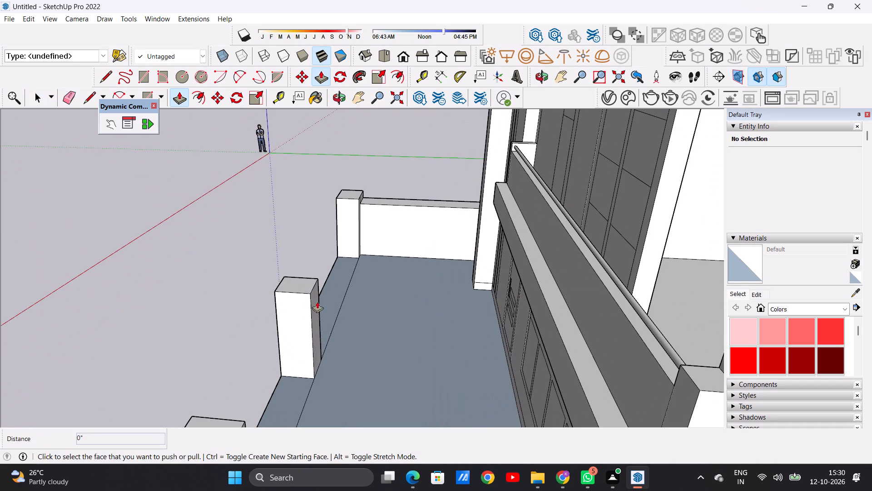
click(307, 283)
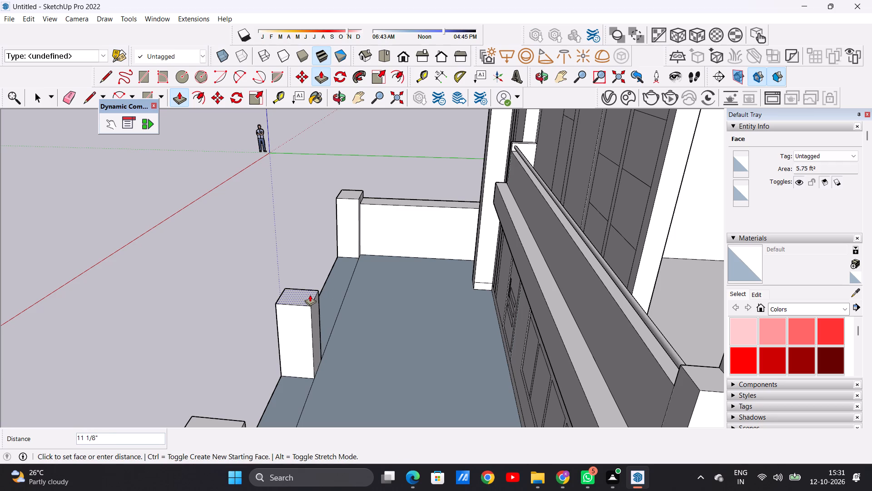
click(310, 295)
Lower the second intermediate front pillar by about 11 1/8", level with the pillar near the door.
scroll(332, 297, down, 5)
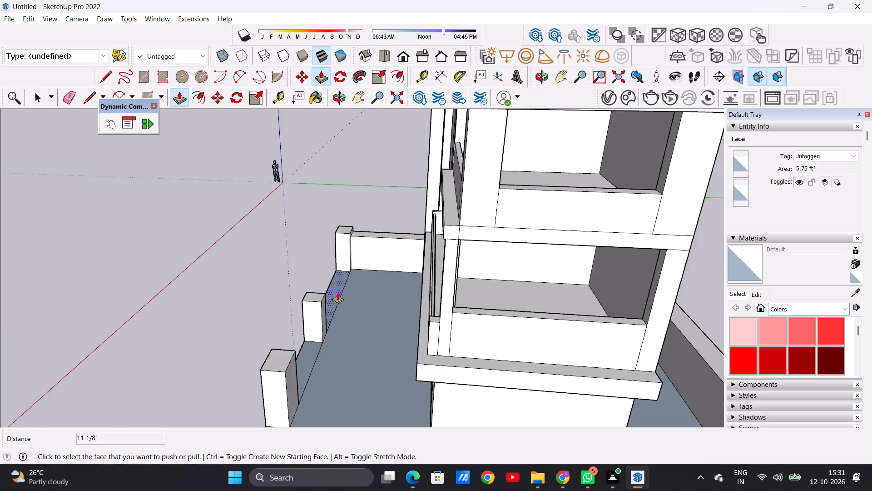
scroll(337, 293, down, 5)
middle_drag(311, 314, 465, 301)
middle_drag(469, 333, 631, 296)
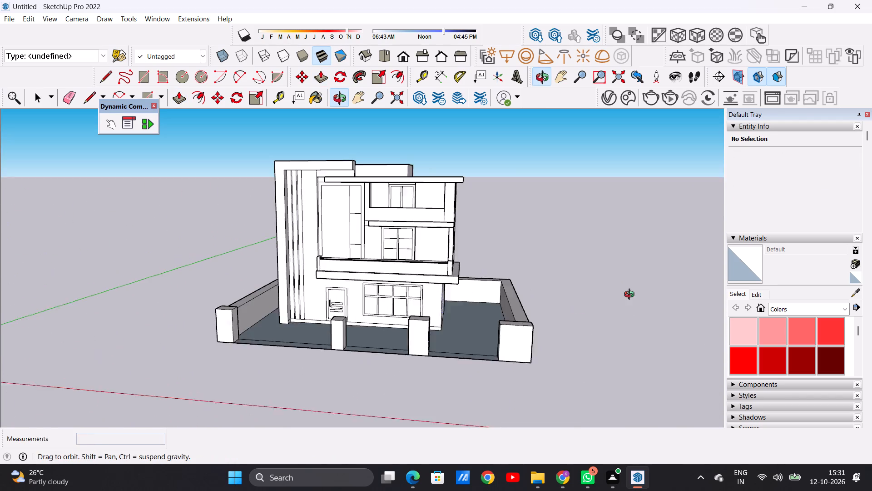
middle_drag(631, 296, 633, 294)
middle_drag(411, 357, 423, 335)
scroll(431, 297, up, 8)
scroll(430, 300, down, 1)
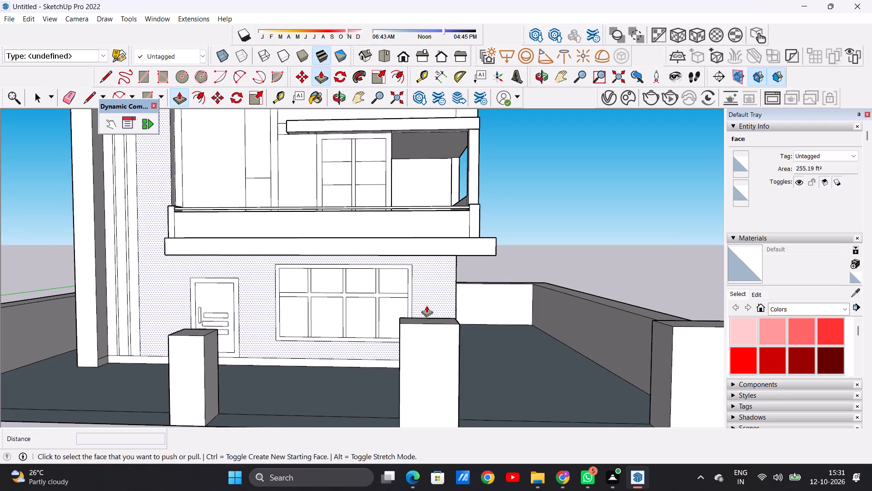
middle_drag(426, 315, 429, 366)
scroll(415, 374, up, 1)
click(421, 361)
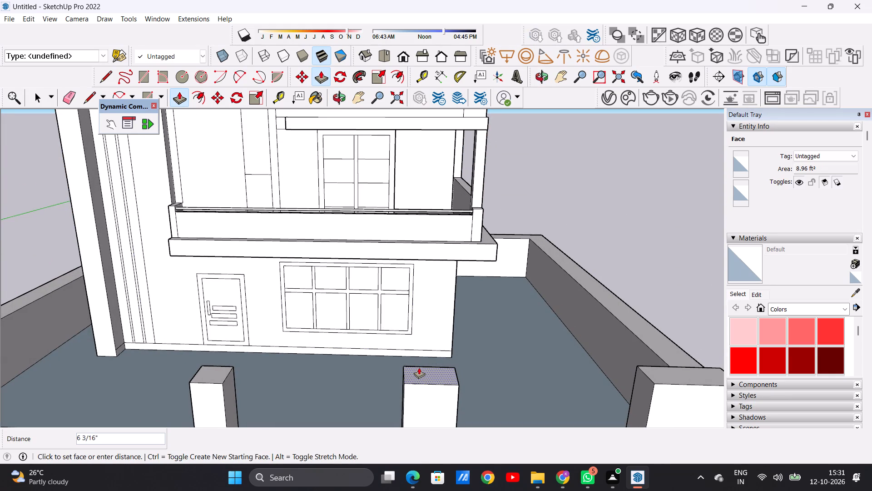
click(226, 383)
scroll(401, 369, down, 10)
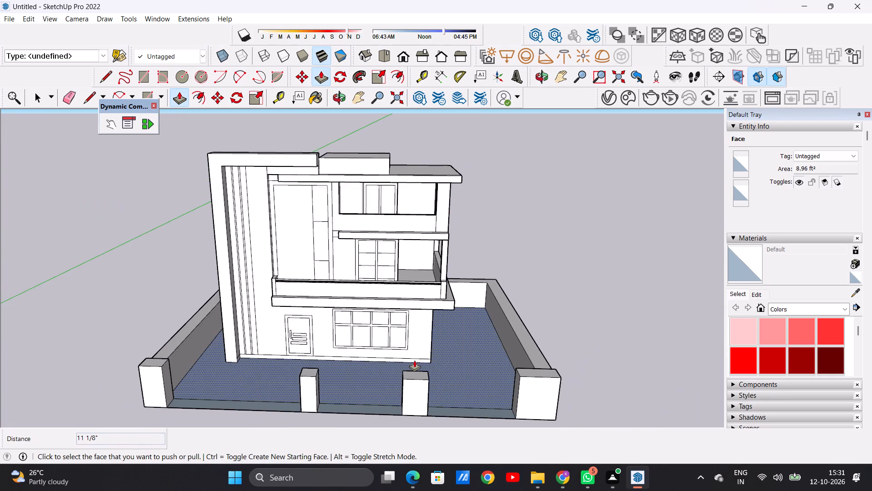
scroll(414, 360, down, 7)
middle_drag(420, 400, 429, 335)
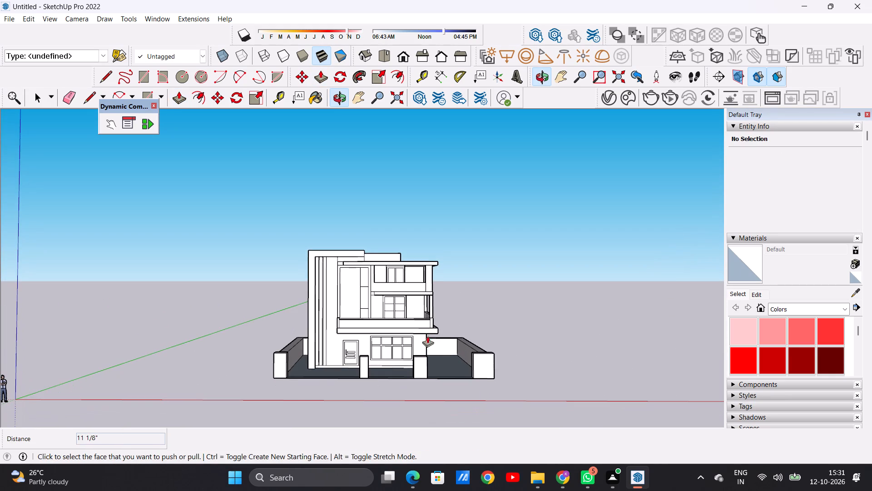
key(space)
Push/Pull the tops of both intermediate front pillars up about 9 5/16" as new volumes to form caps.
scroll(433, 354, up, 5)
middle_drag(413, 367, 404, 457)
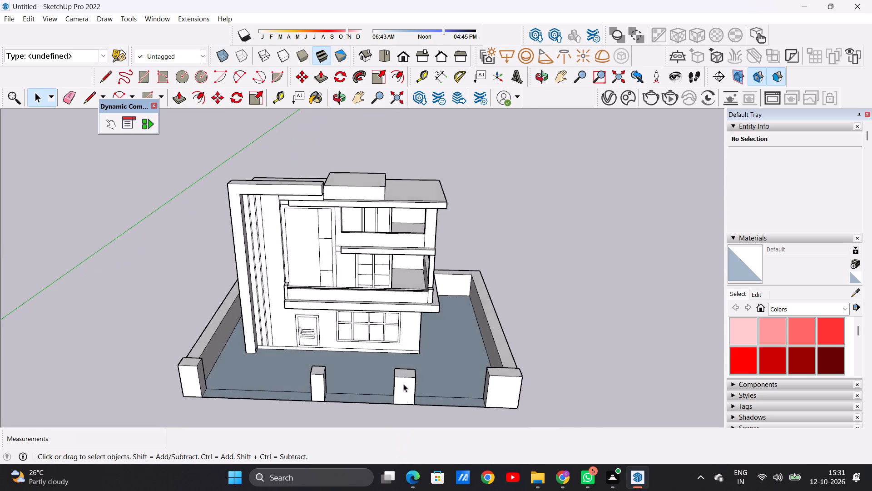
scroll(407, 373, up, 6)
key(p)
scroll(407, 372, up, 5)
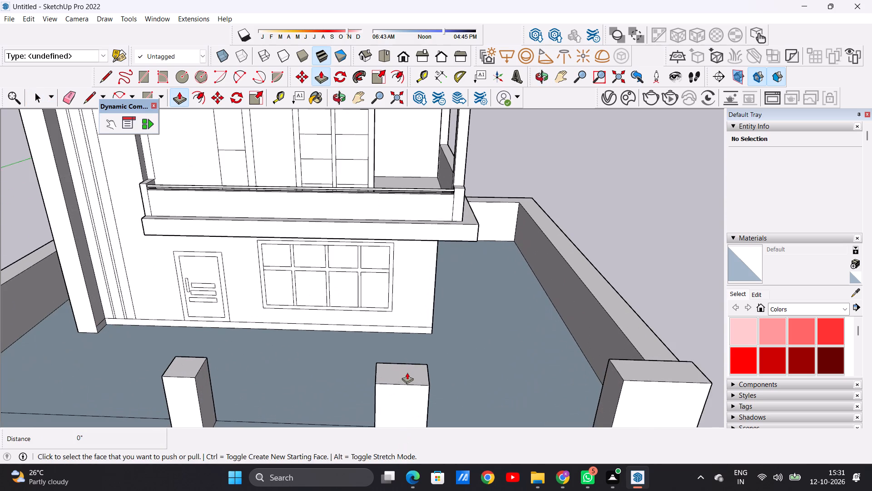
click(406, 376)
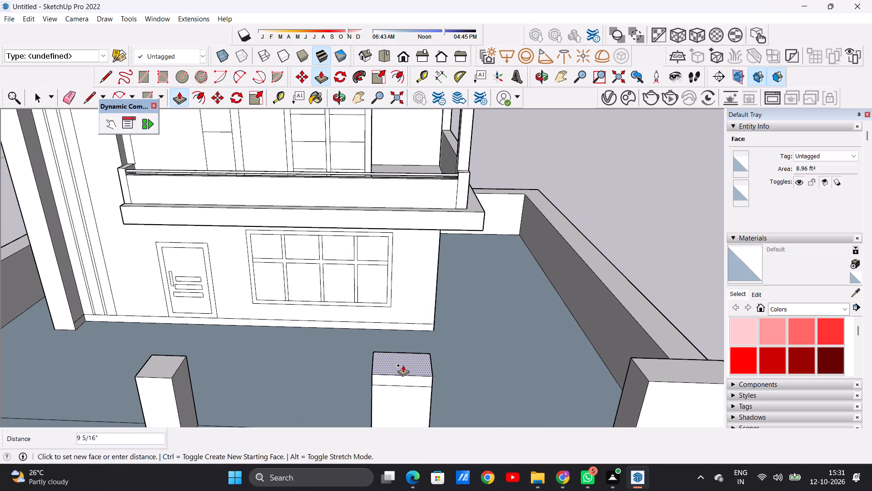
click(403, 365)
click(161, 364)
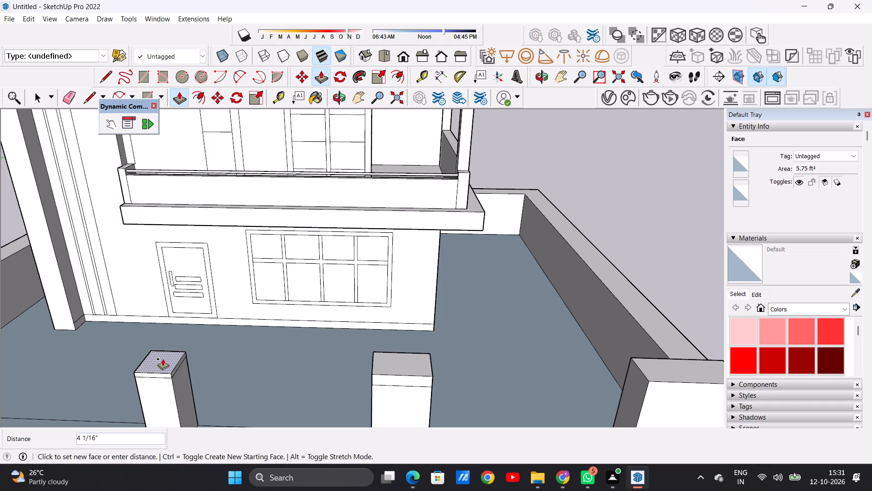
click(374, 375)
key(space)
Pull the caps' front faces outward, about 11 1/8" on the pillar near the door and about 1' 7 1/8" on the other.
scroll(309, 382, down, 4)
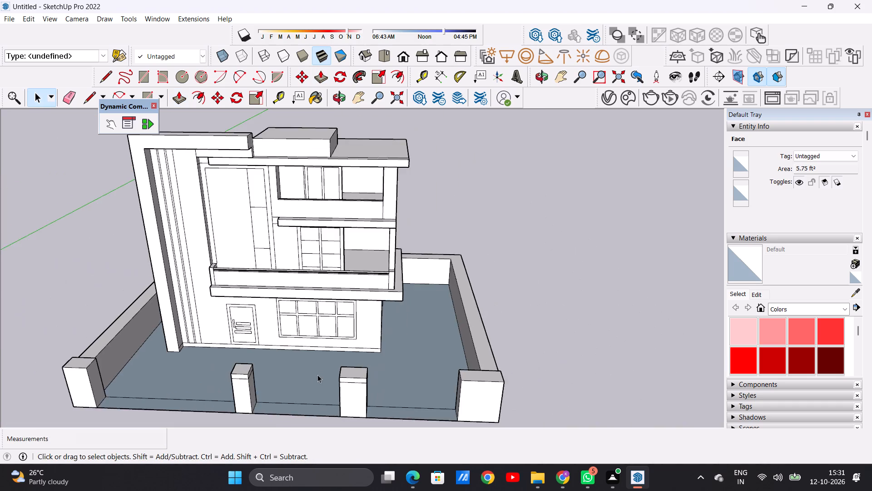
scroll(317, 375, down, 11)
middle_drag(317, 372, 289, 317)
scroll(290, 347, up, 9)
scroll(267, 364, down, 1)
scroll(265, 366, up, 2)
scroll(297, 392, down, 2)
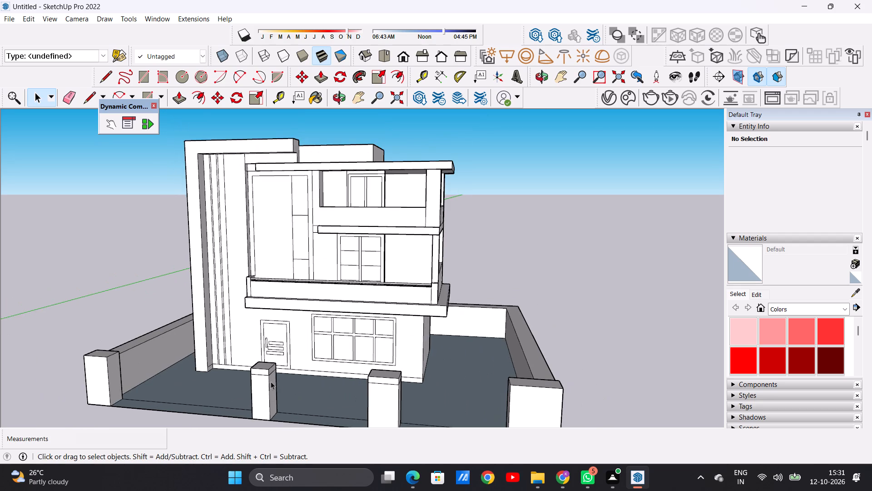
scroll(271, 370, up, 5)
key(p)
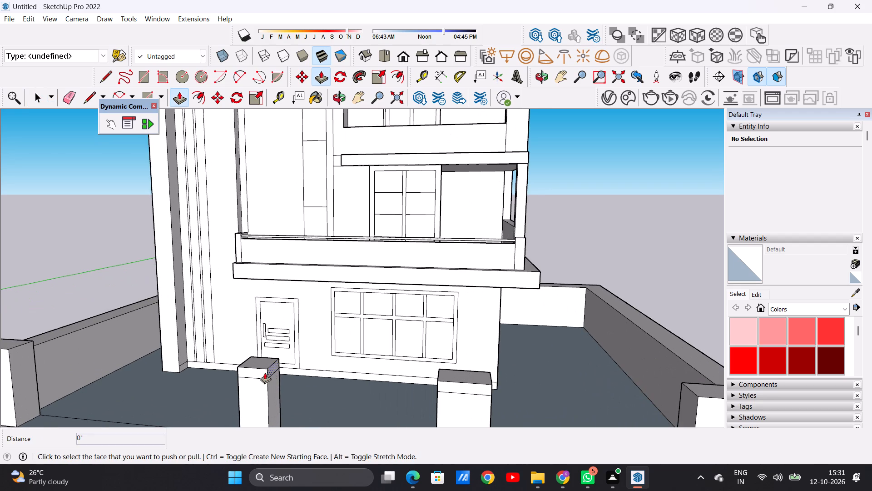
scroll(256, 370, up, 5)
click(258, 369)
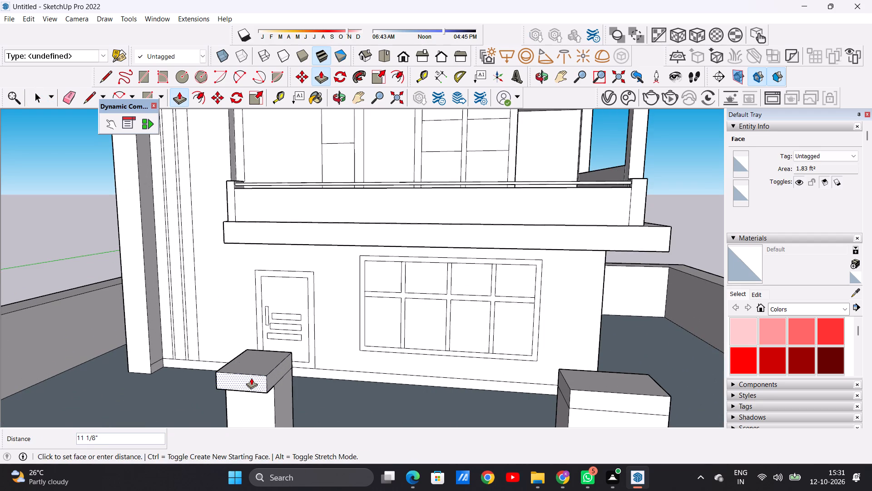
click(251, 378)
scroll(261, 356, down, 9)
scroll(398, 360, up, 10)
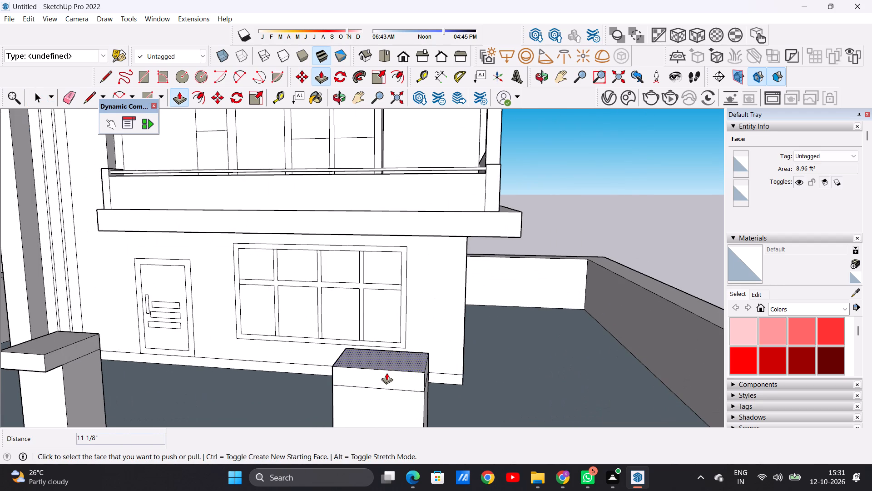
click(386, 373)
click(377, 386)
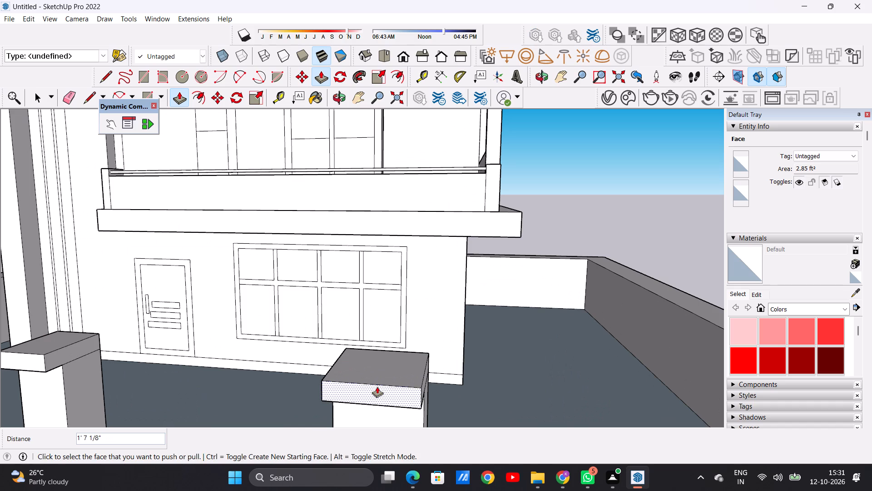
key(space)
Push/Pull the front border strip between the window-side capped pillar and the corner pillar up about 5' 10 11/16" to form a wall.
scroll(392, 387, down, 20)
scroll(392, 387, down, 1)
middle_drag(335, 388, 393, 362)
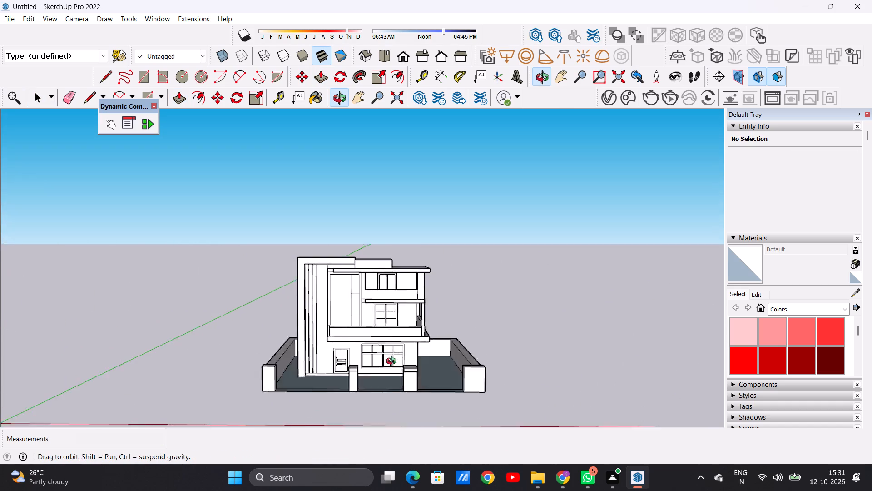
middle_drag(393, 362, 357, 345)
scroll(370, 370, up, 6)
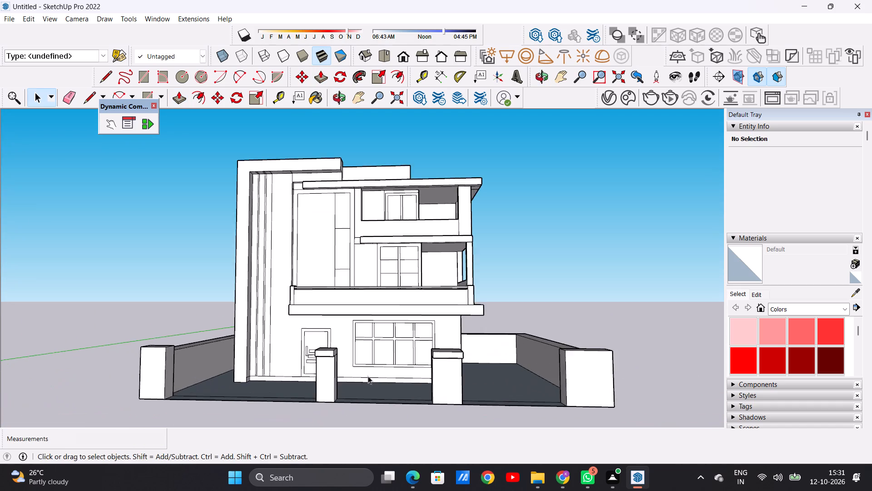
middle_drag(366, 388, 372, 442)
scroll(403, 351, down, 5)
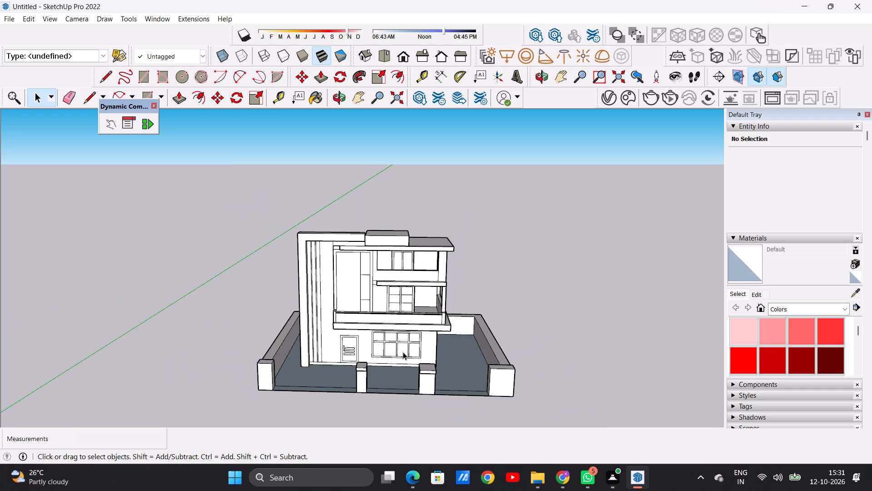
scroll(416, 343, down, 2)
middle_drag(424, 380, 421, 415)
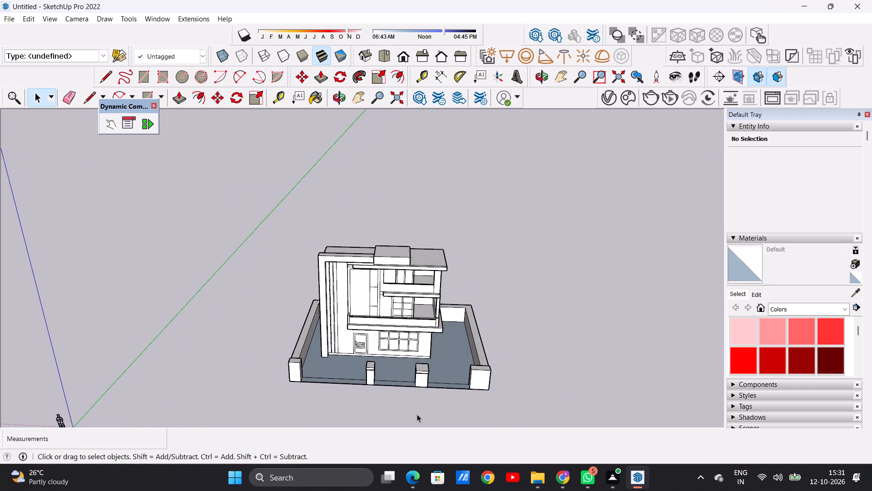
scroll(444, 395, up, 6)
middle_drag(446, 388, 446, 426)
scroll(480, 382, up, 2)
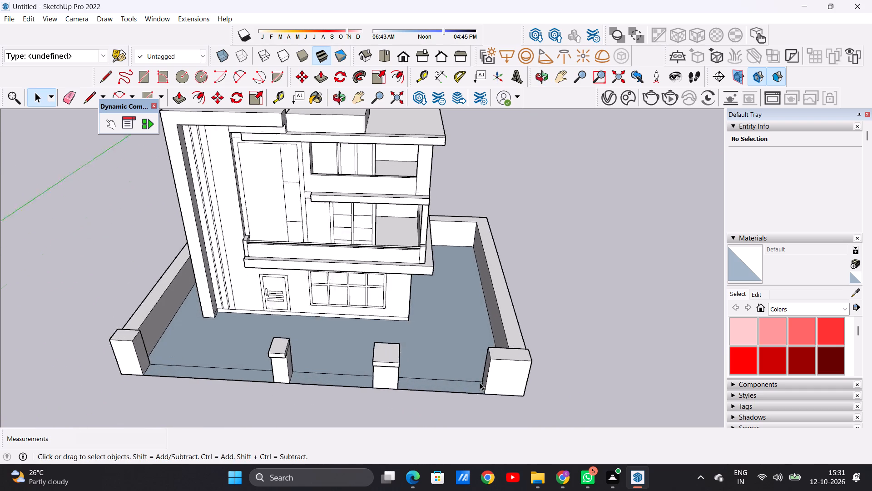
scroll(480, 382, up, 5)
key(p)
scroll(480, 382, up, 4)
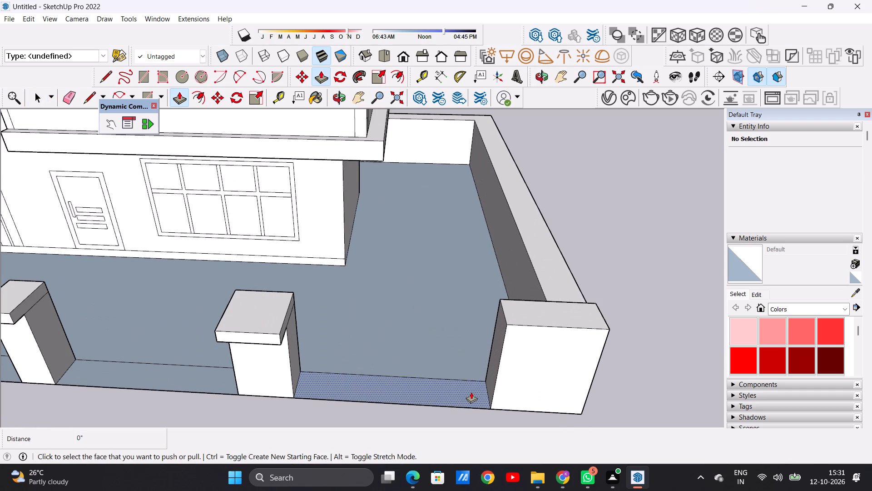
click(470, 392)
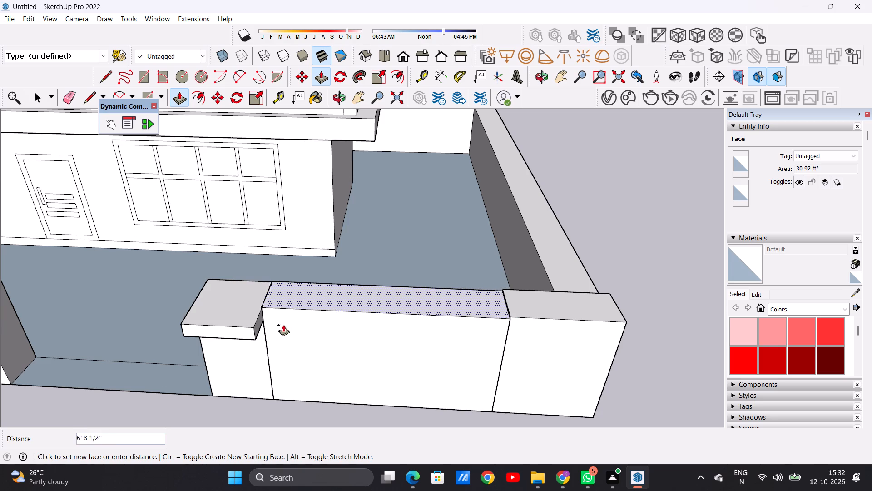
click(263, 324)
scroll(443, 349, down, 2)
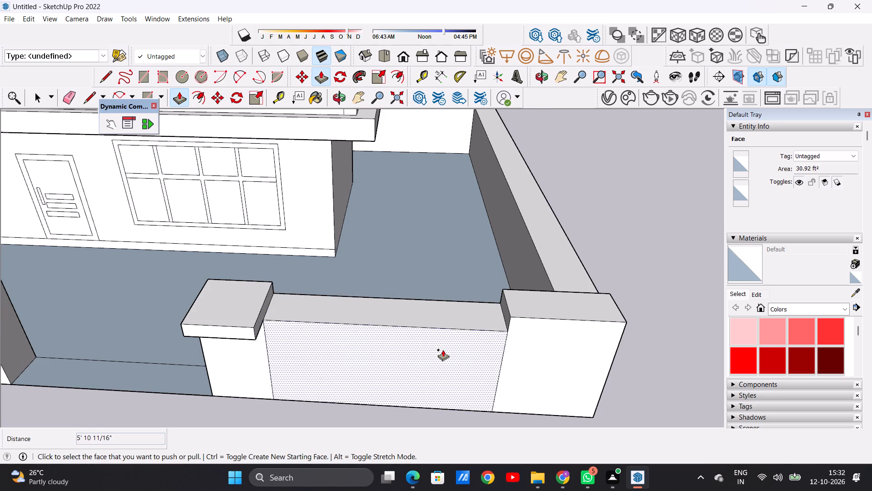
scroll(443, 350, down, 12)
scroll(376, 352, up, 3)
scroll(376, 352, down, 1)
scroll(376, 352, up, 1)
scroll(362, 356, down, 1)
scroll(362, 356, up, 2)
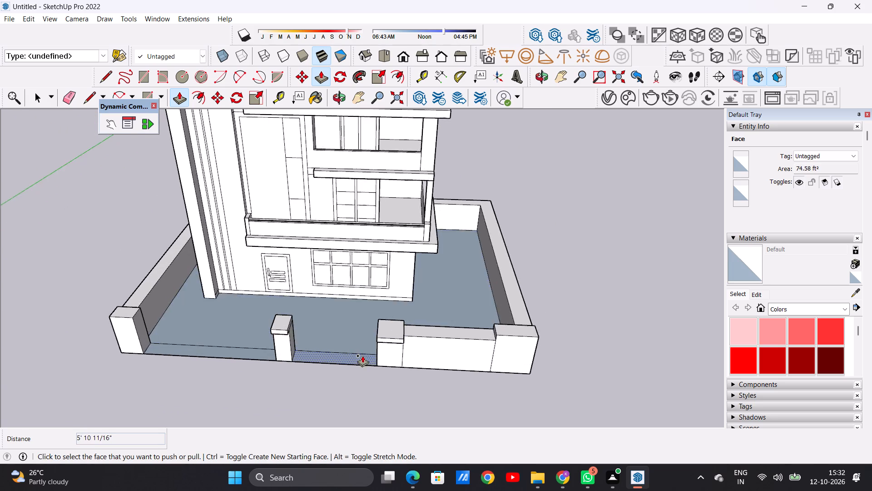
Push/Pull the front border strip between the two capped intermediate pillars up about 5' 10 11/16" to form a wall.
scroll(362, 356, up, 8)
click(363, 363)
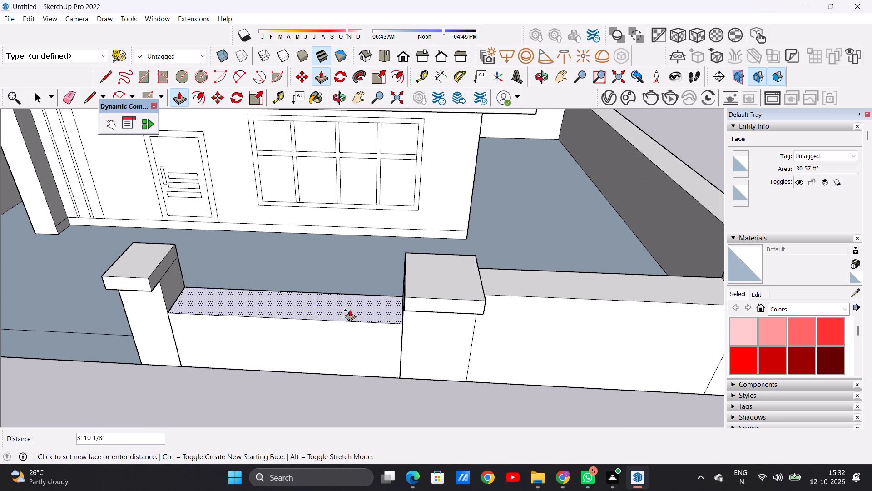
click(159, 285)
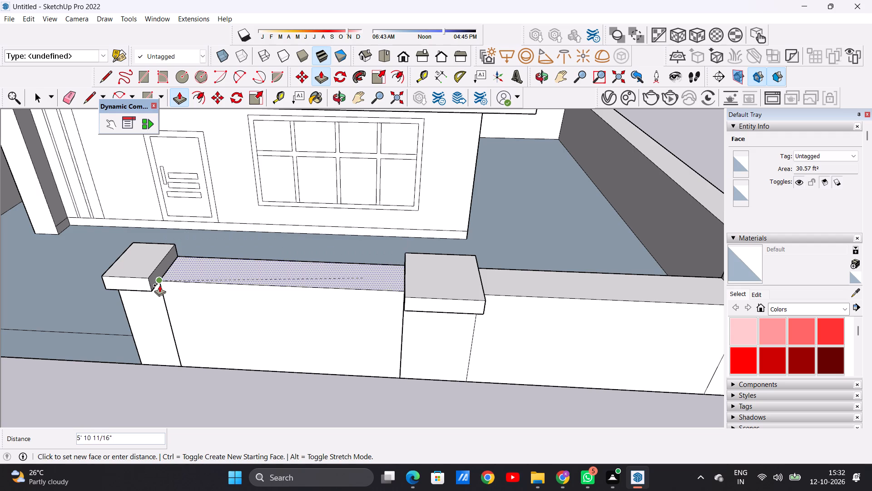
key(space)
Draw three spaced horizontal lines about 12' 6 3/16" long across the upper front face of the wall between the two capped pillars.
scroll(238, 363, down, 14)
middle_drag(342, 362, 375, 280)
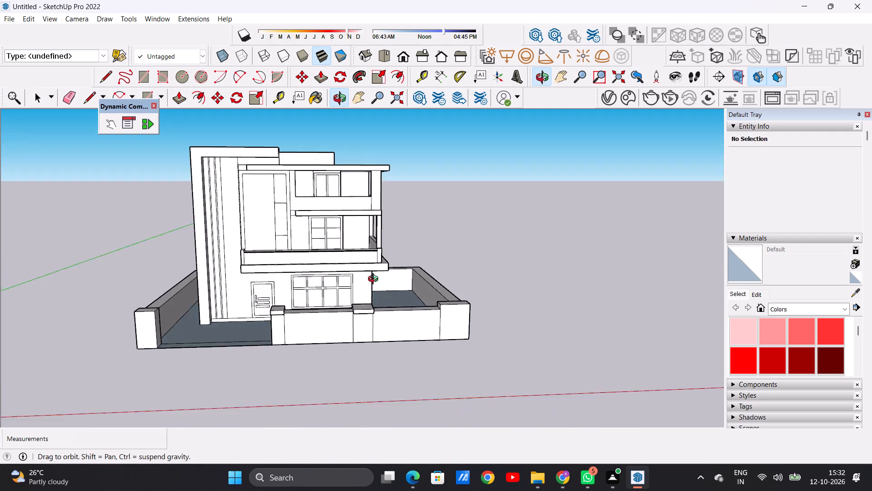
middle_drag(375, 280, 350, 270)
scroll(307, 313, up, 4)
middle_drag(316, 338, 305, 321)
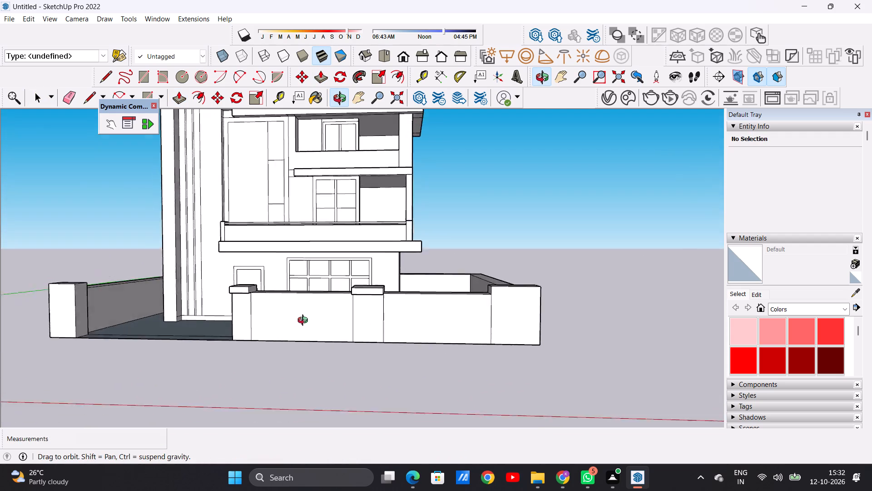
middle_drag(305, 321, 310, 332)
scroll(312, 337, down, 5)
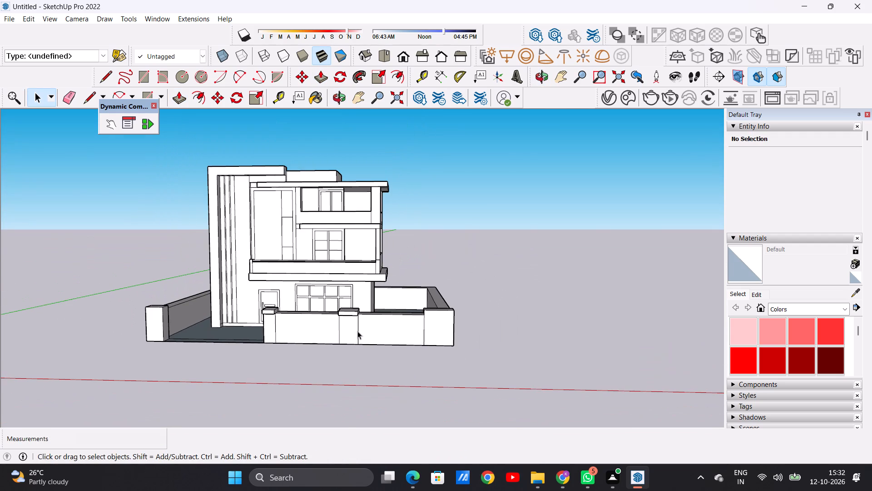
scroll(305, 321, up, 4)
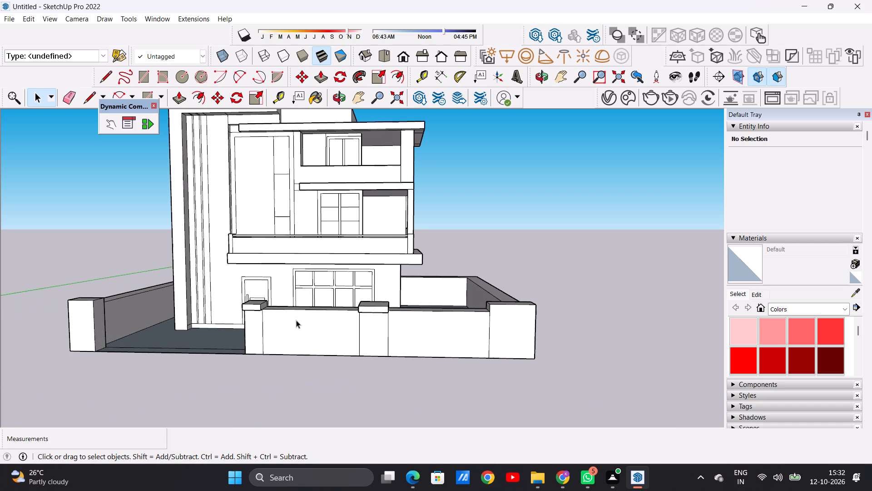
key(l)
scroll(290, 325, up, 5)
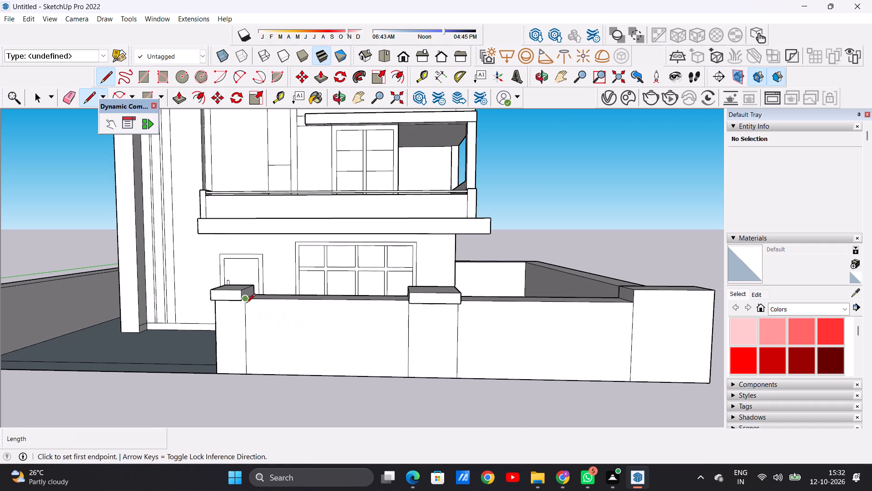
click(247, 308)
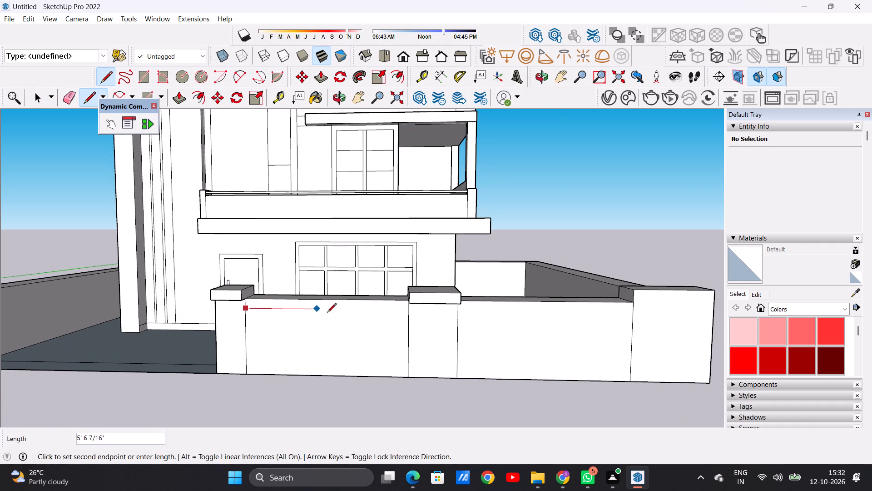
click(409, 312)
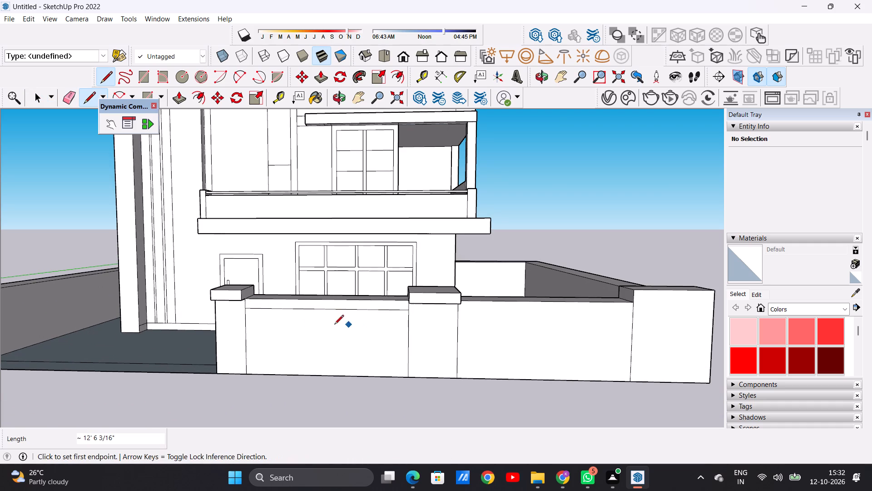
click(246, 318)
click(407, 322)
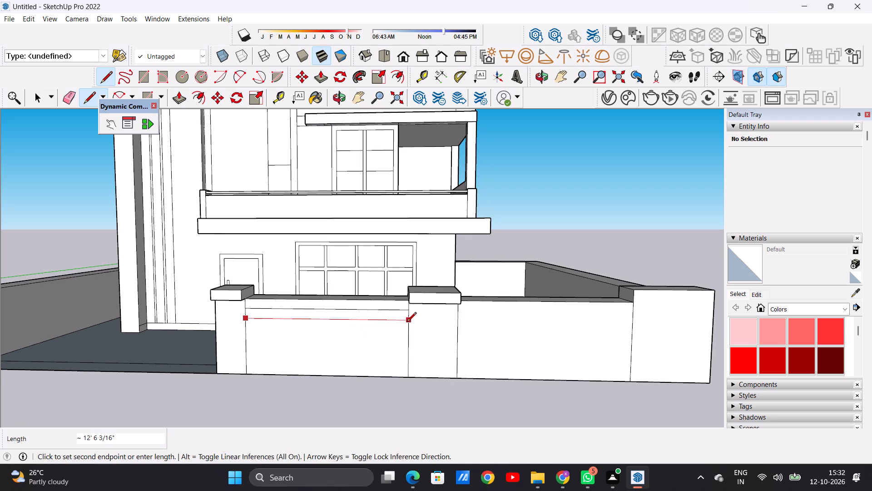
click(246, 329)
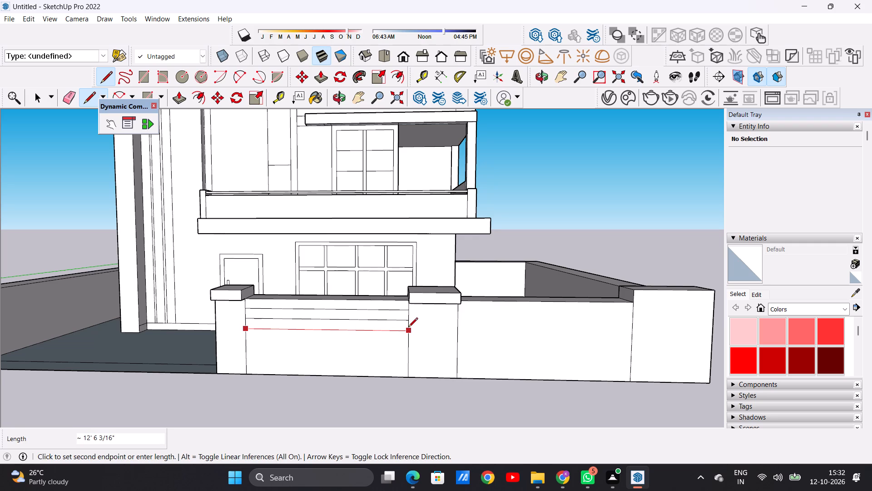
click(408, 328)
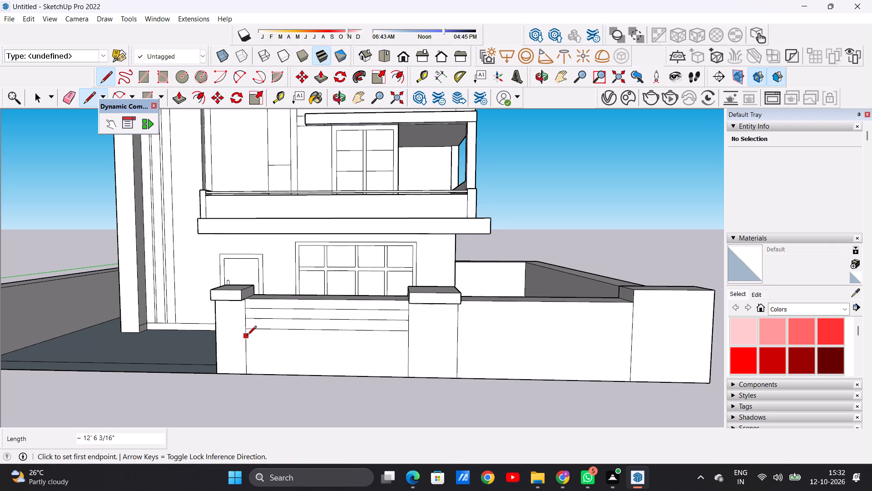
Draw four more horizontal lines about 12' 6 3/16" long down the lower part of that wall face, at similar spacing.
click(247, 337)
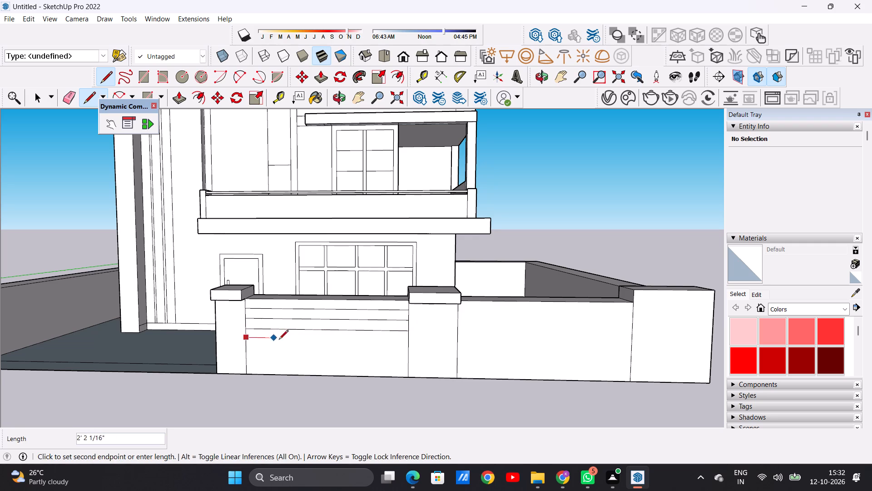
click(411, 343)
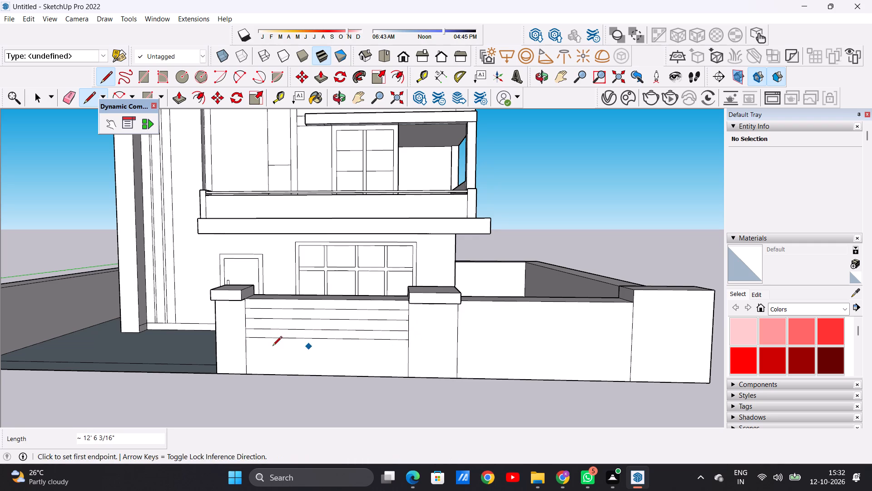
click(245, 348)
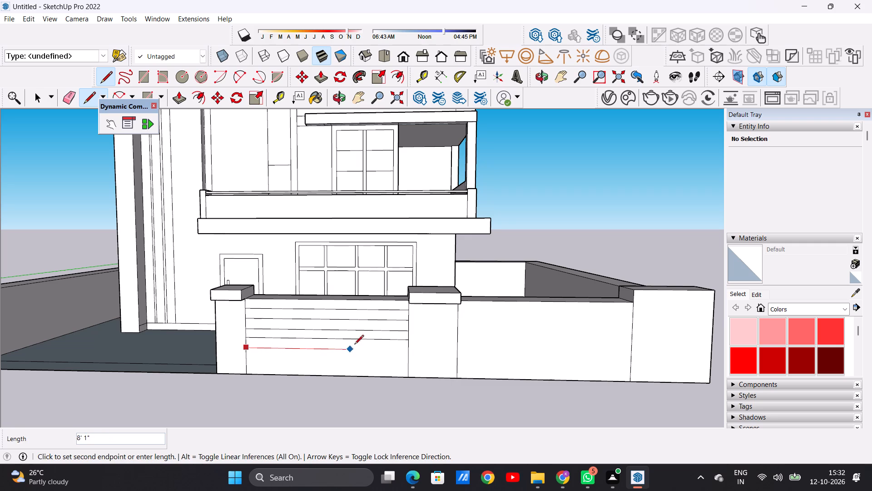
click(406, 350)
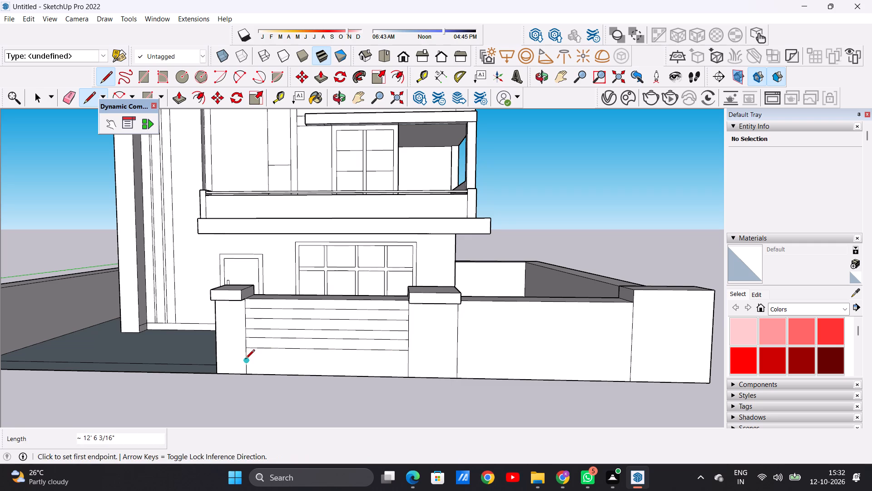
scroll(248, 370, up, 7)
click(243, 345)
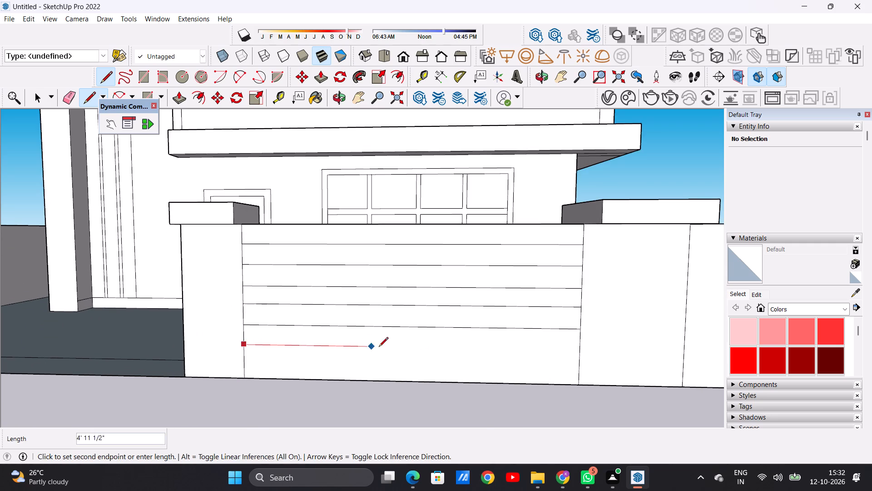
click(577, 351)
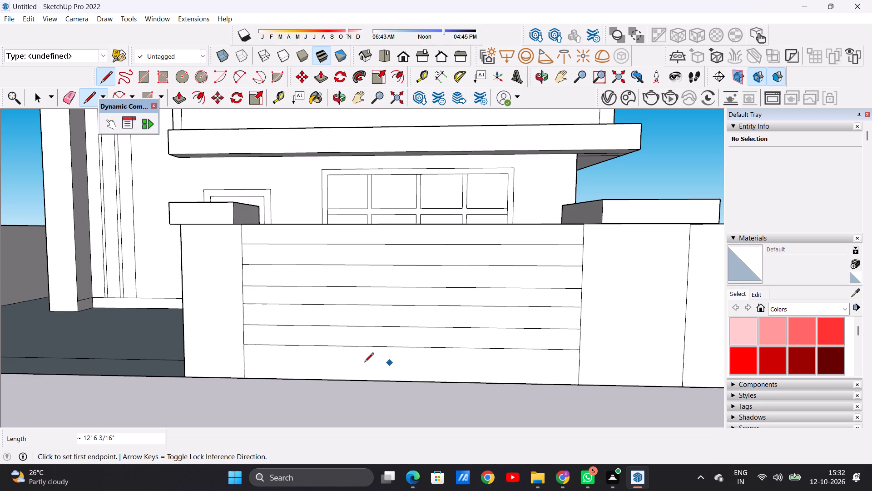
click(246, 366)
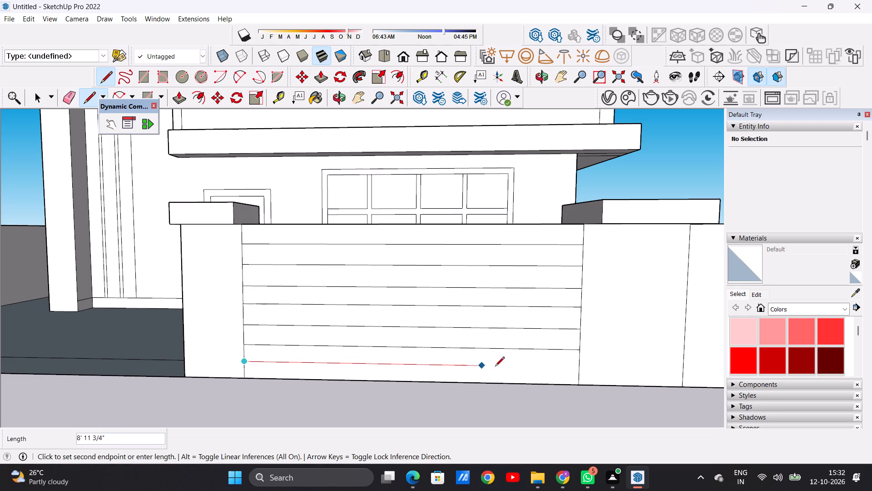
click(576, 366)
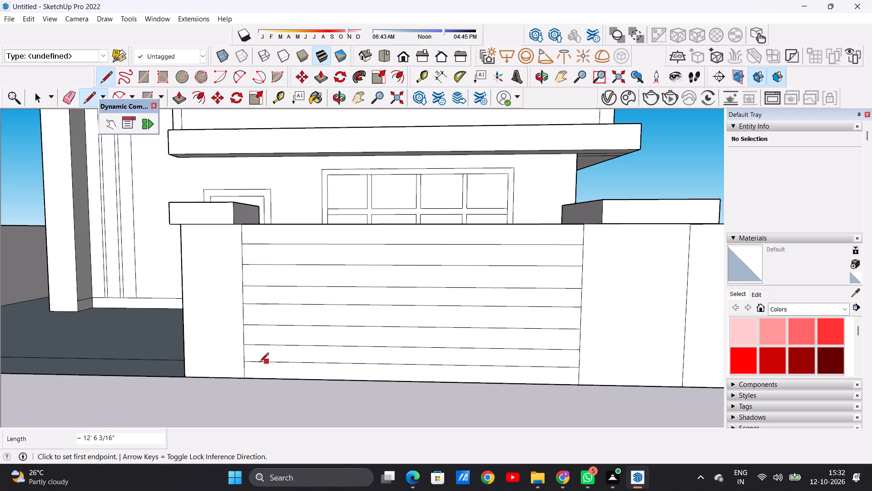
Draw two horizontal lines about 12' 7 15/16" long near the top of the wall face between the window-side capped pillar and corner pillar.
scroll(253, 363, down, 12)
scroll(417, 330, up, 6)
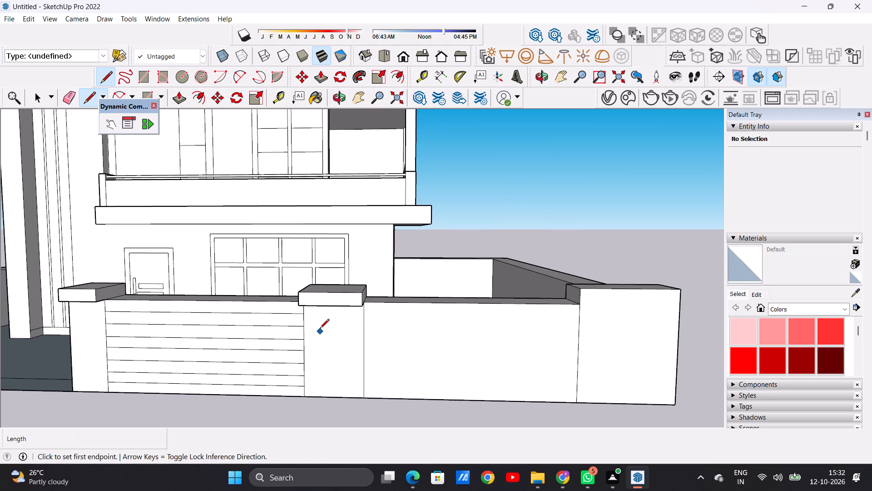
scroll(314, 320, up, 1)
scroll(314, 320, down, 1)
scroll(314, 320, up, 4)
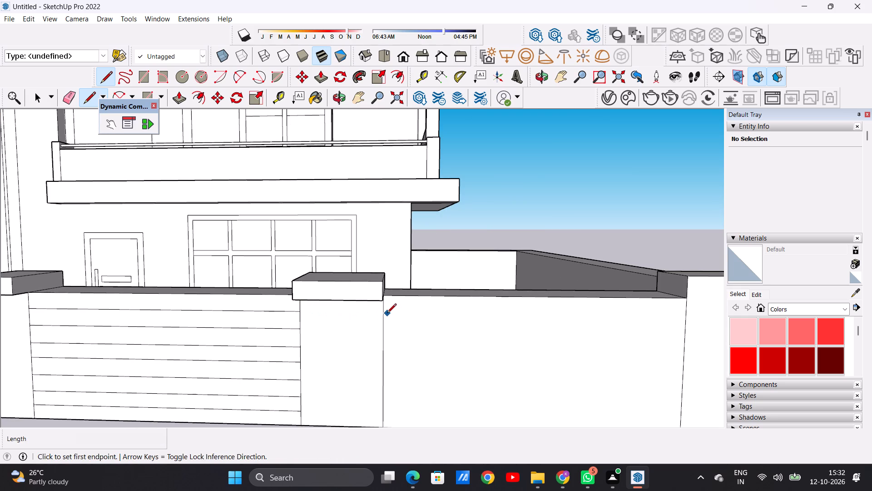
click(384, 313)
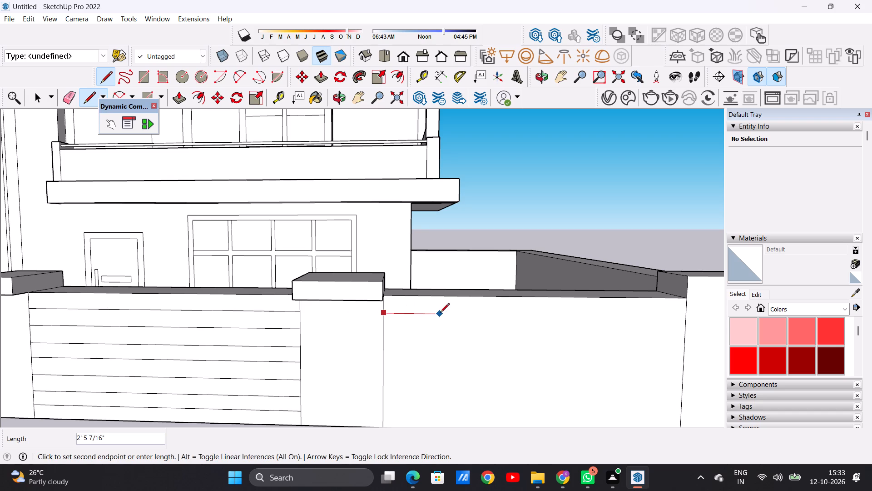
scroll(404, 314, down, 5)
scroll(590, 315, up, 5)
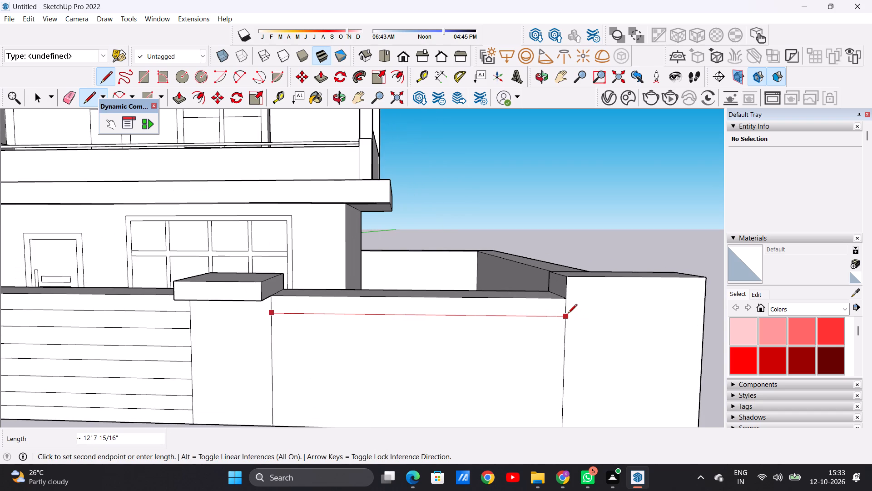
click(563, 315)
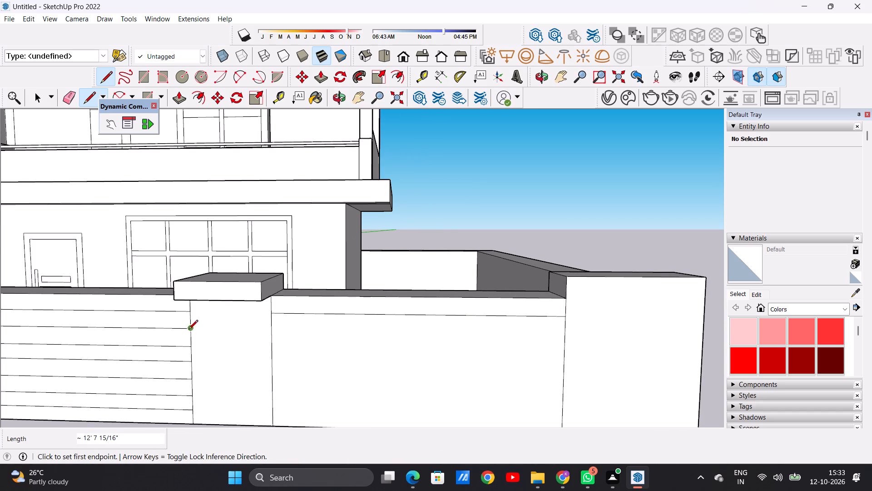
click(271, 329)
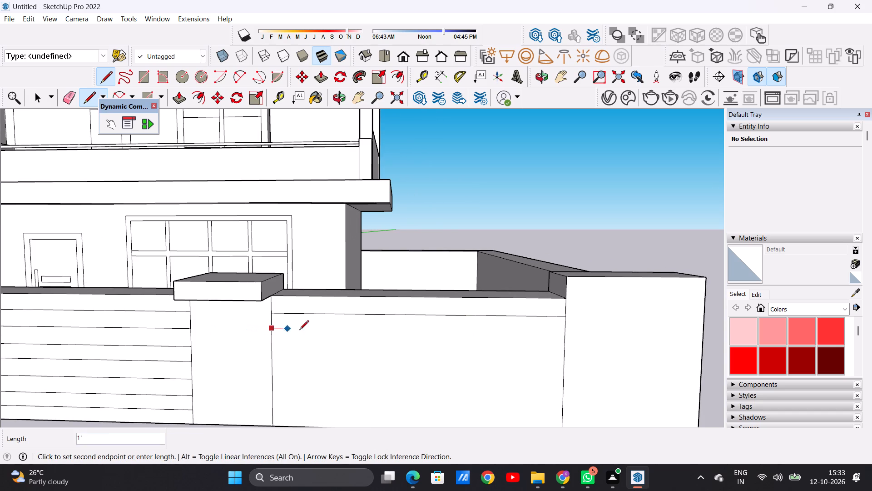
click(565, 329)
Draw three more horizontal lines about 12' 7 15/16" long down the middle of the wall face between the window-side capped pillar and corner pillar.
scroll(367, 319, down, 2)
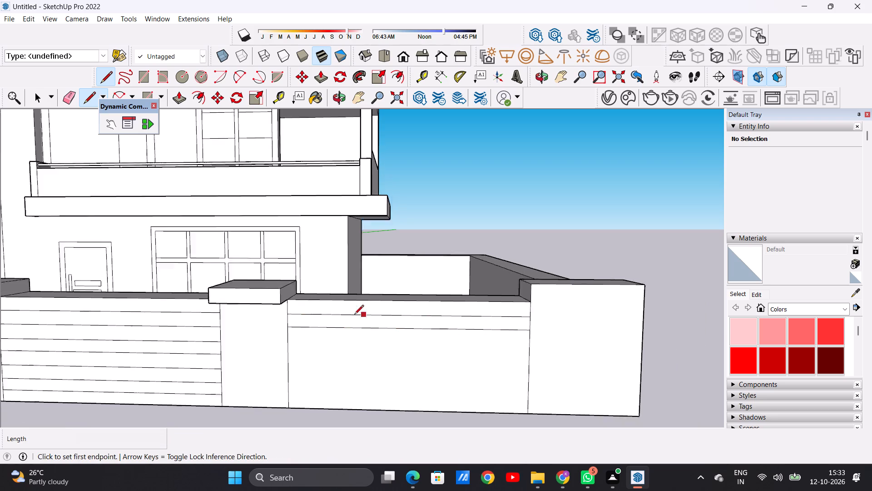
scroll(354, 315, down, 6)
scroll(305, 333, up, 7)
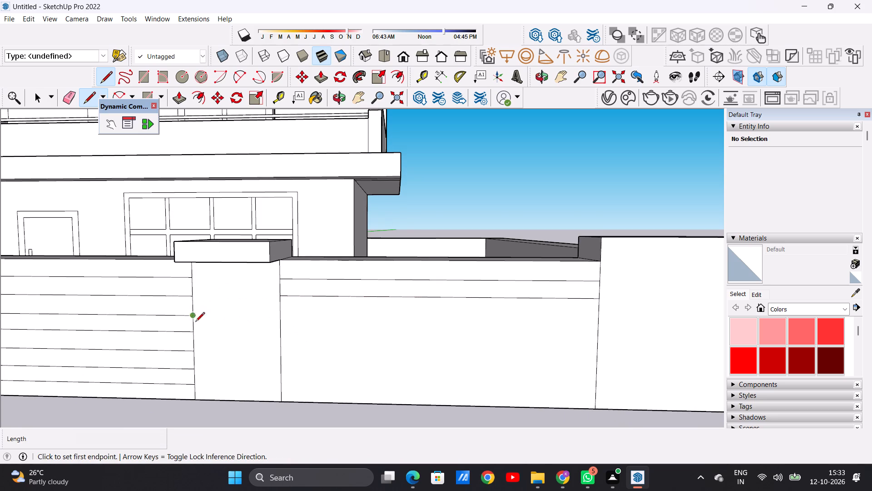
click(281, 312)
click(595, 317)
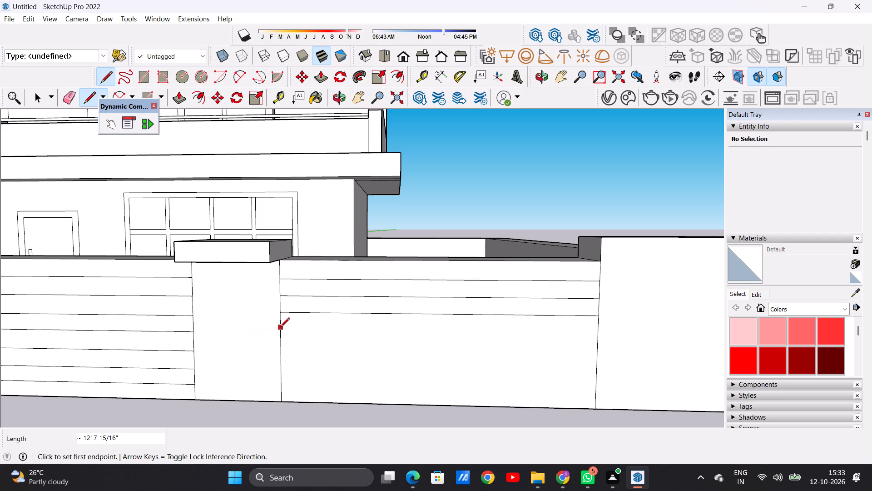
click(280, 328)
click(599, 332)
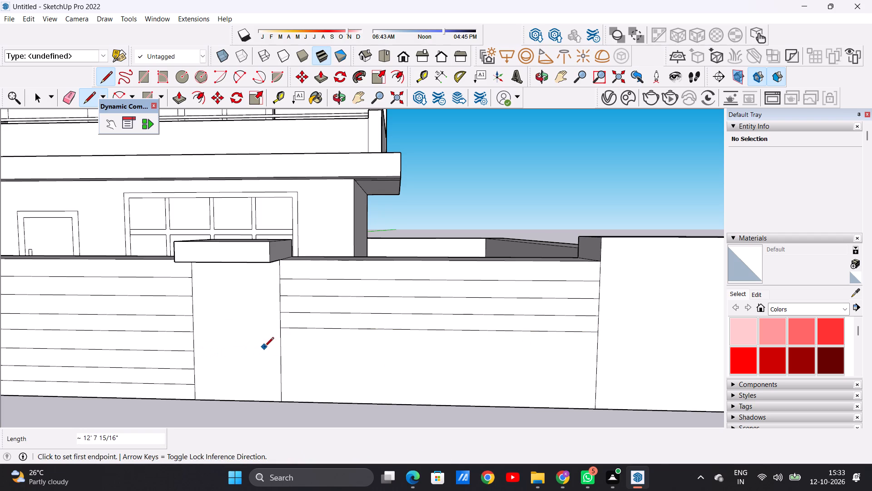
click(282, 346)
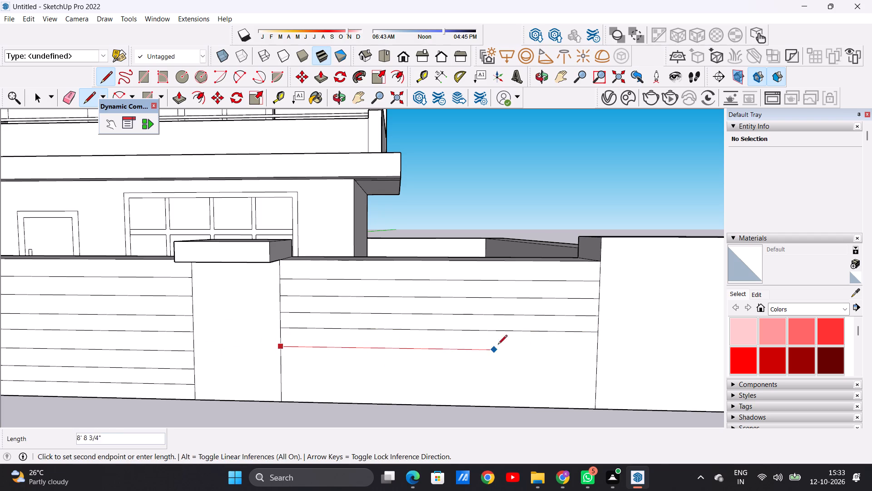
click(595, 353)
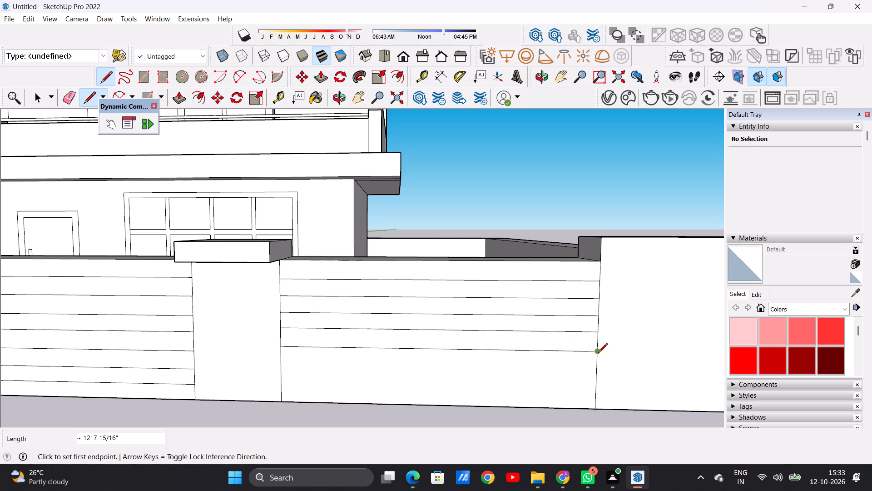
Draw two final horizontal lines about 12' 7 15/16" long across the bottom of that same wall face, at similar spacing.
scroll(251, 338, down, 10)
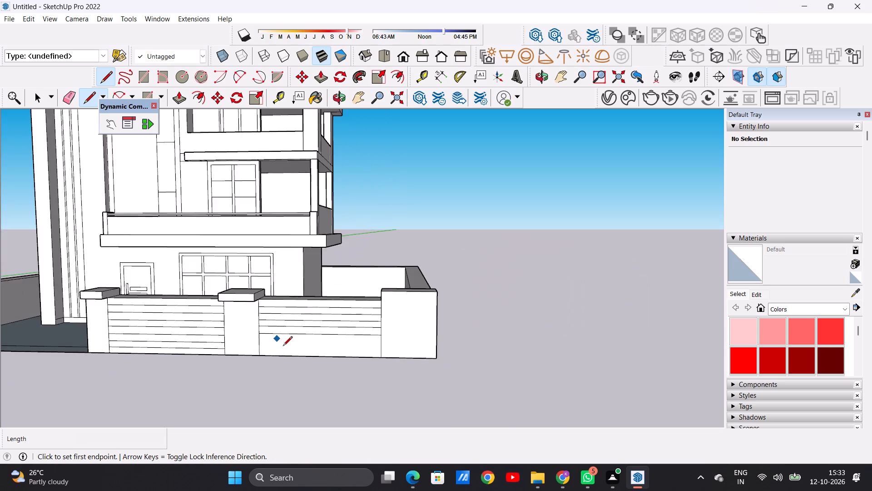
scroll(283, 360, up, 9)
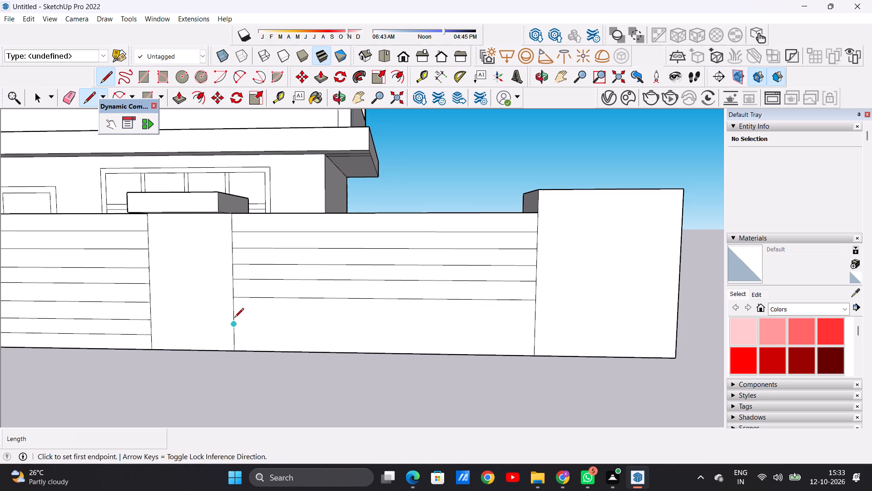
click(235, 317)
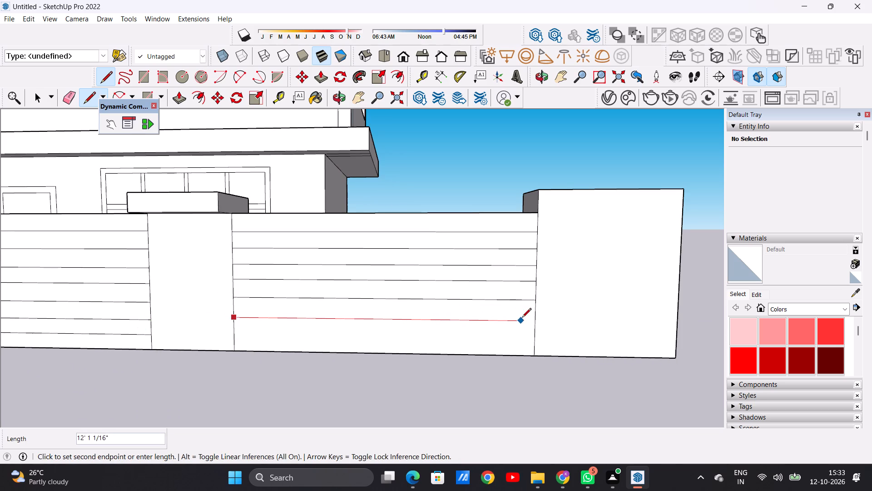
click(533, 320)
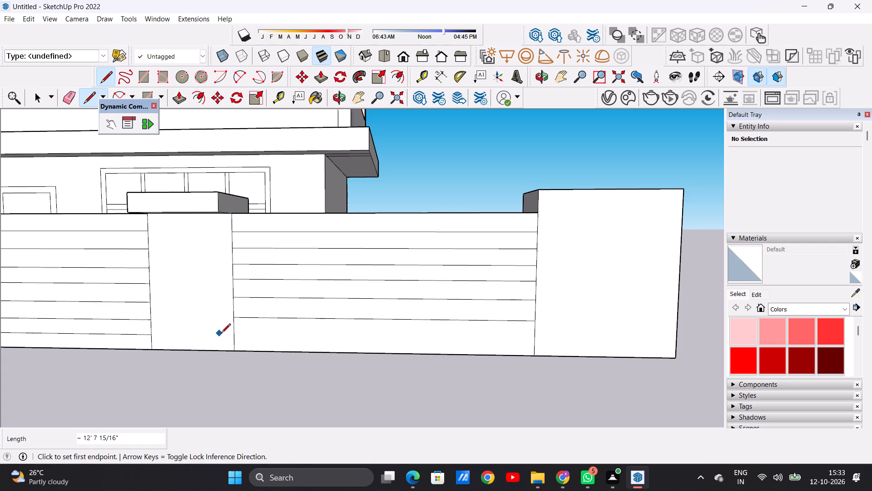
click(237, 333)
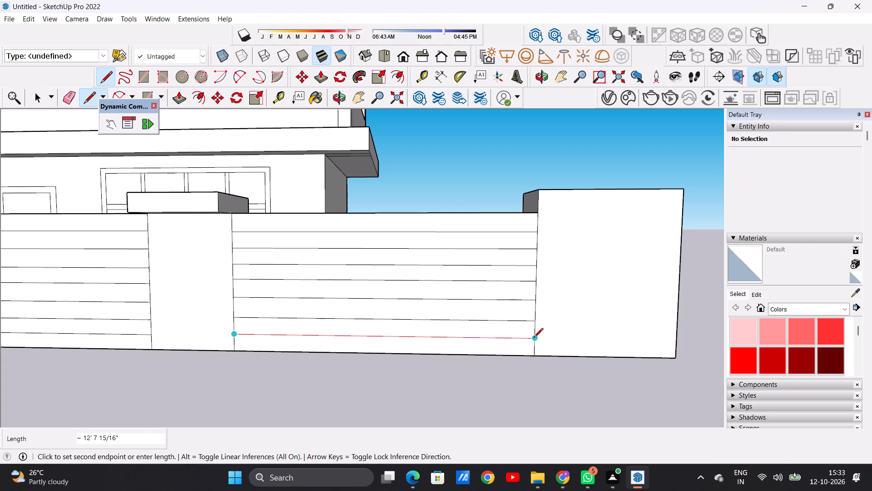
click(534, 338)
key(space)
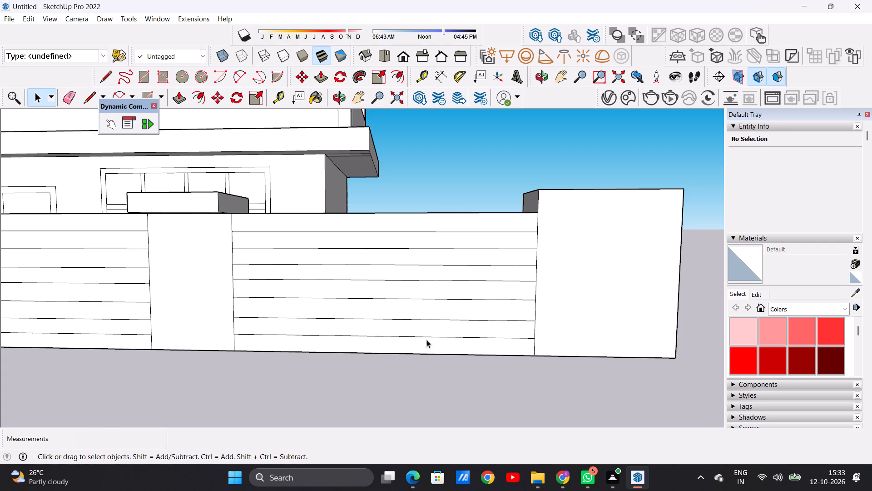
Review the villa's front elevation together with the lined front compound wall.
scroll(254, 322, down, 16)
scroll(234, 311, down, 6)
scroll(132, 311, up, 2)
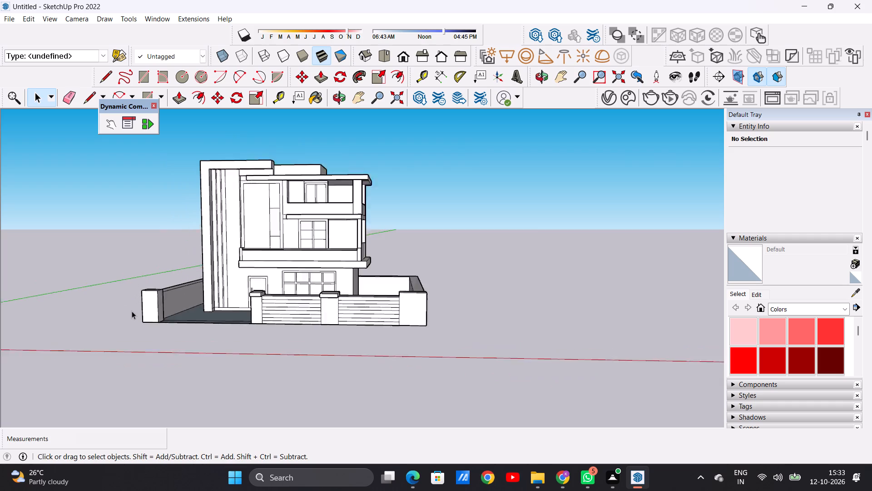
scroll(132, 311, up, 5)
scroll(172, 326, down, 2)
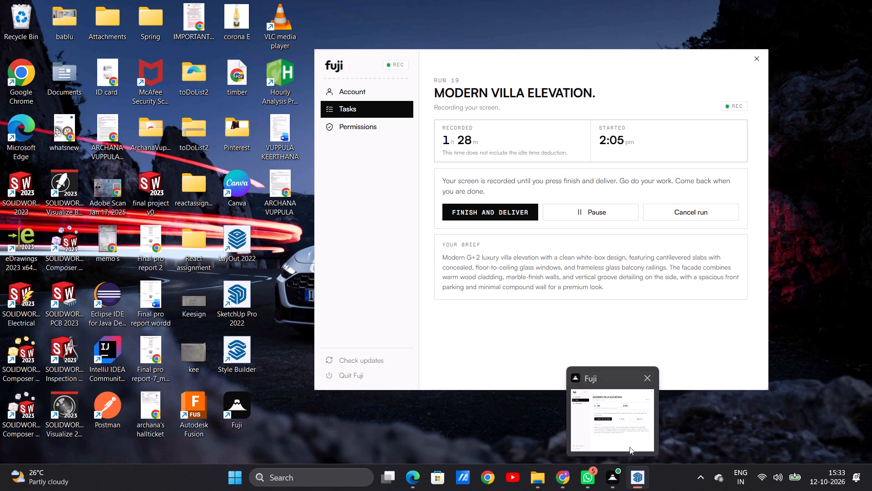
click(603, 417)
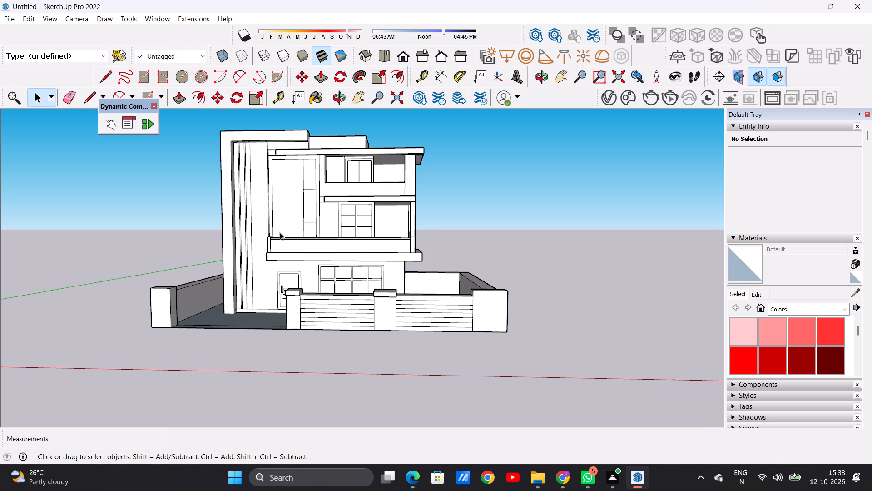
scroll(318, 288, up, 7)
middle_drag(200, 262, 236, 309)
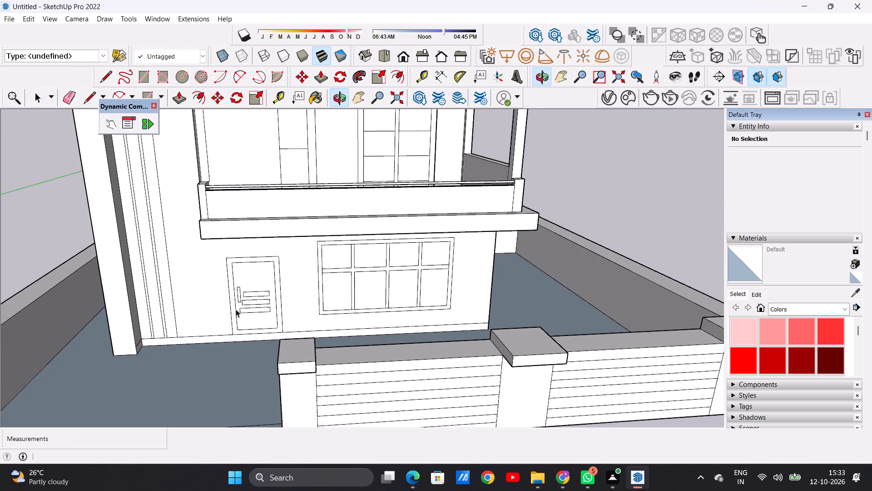
scroll(252, 290, down, 10)
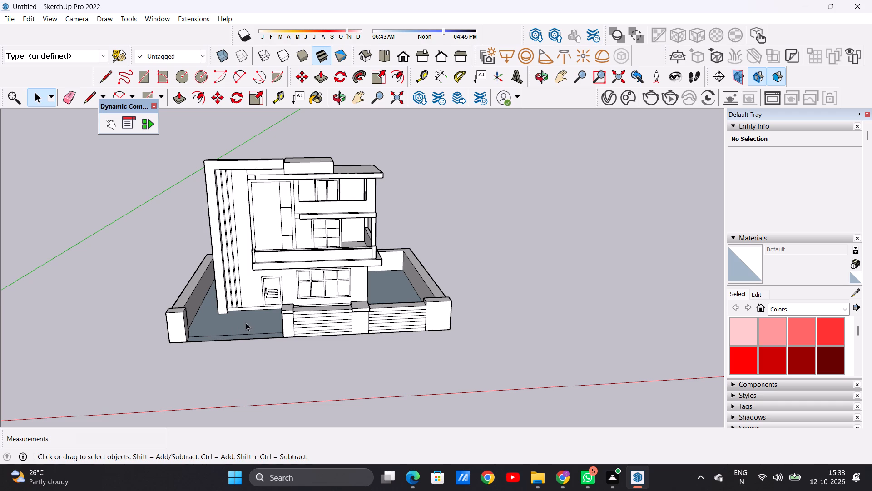
scroll(245, 326, down, 2)
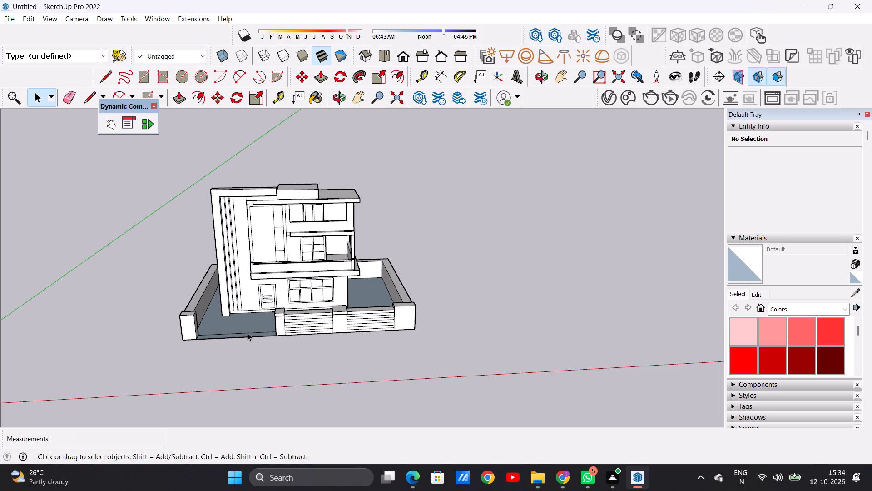
Examine the front compound wall and the open entrance between the door-side corner pillar and the first capped pillar from several angles.
key(space)
scroll(263, 330, up, 3)
middle_drag(255, 331, 376, 283)
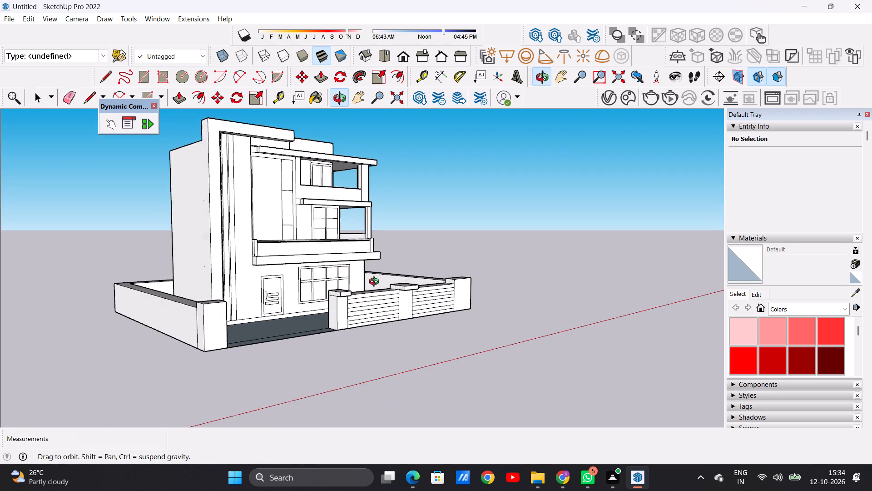
middle_drag(376, 283, 377, 281)
scroll(344, 306, up, 5)
middle_drag(367, 328, 109, 347)
scroll(153, 337, down, 4)
scroll(149, 298, up, 6)
middle_drag(210, 295, 247, 317)
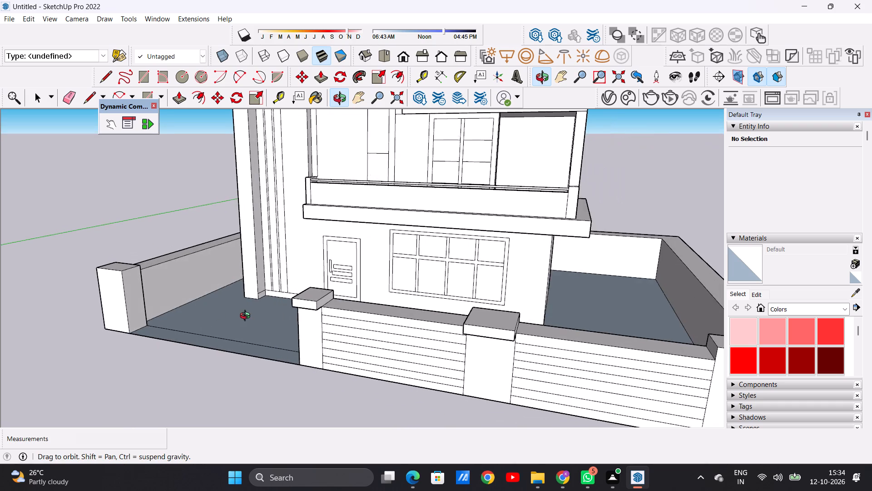
middle_drag(247, 317, 254, 316)
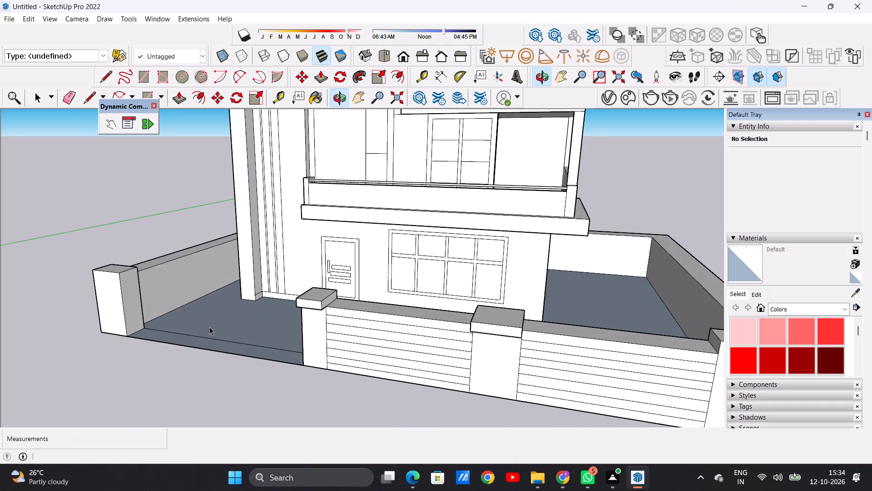
scroll(209, 326, down, 1)
middle_drag(166, 332, 285, 377)
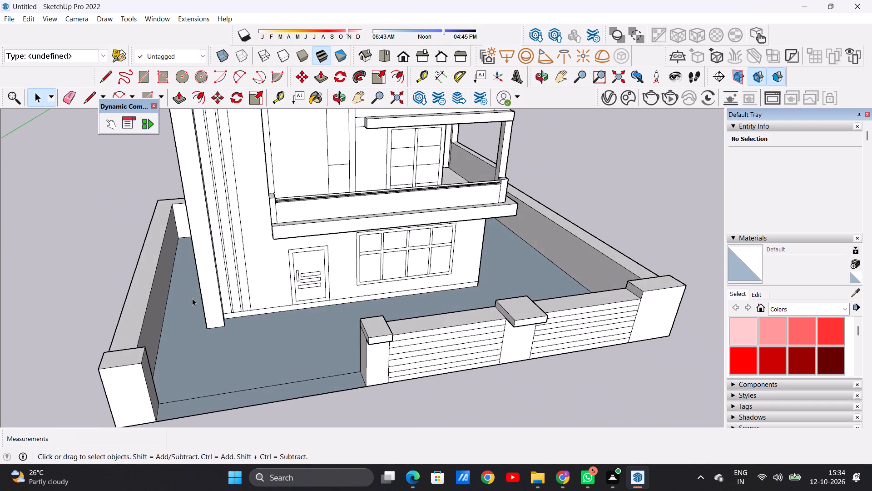
scroll(192, 298, down, 7)
middle_drag(285, 347, 253, 397)
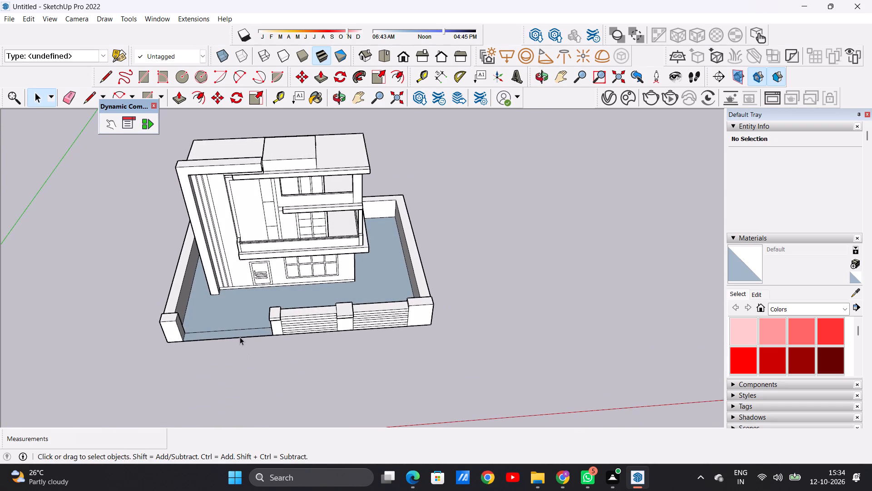
scroll(240, 335, up, 1)
scroll(240, 335, down, 1)
scroll(240, 335, up, 9)
scroll(236, 321, down, 8)
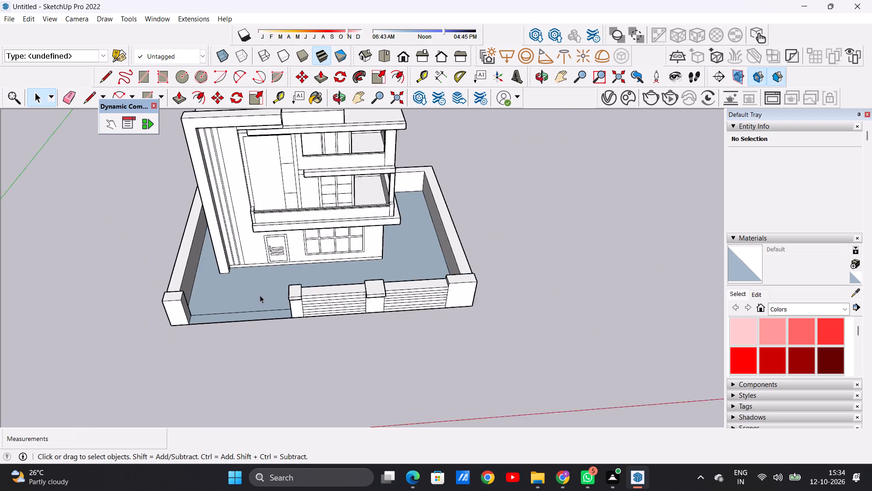
scroll(260, 295, down, 6)
middle_drag(233, 320, 413, 291)
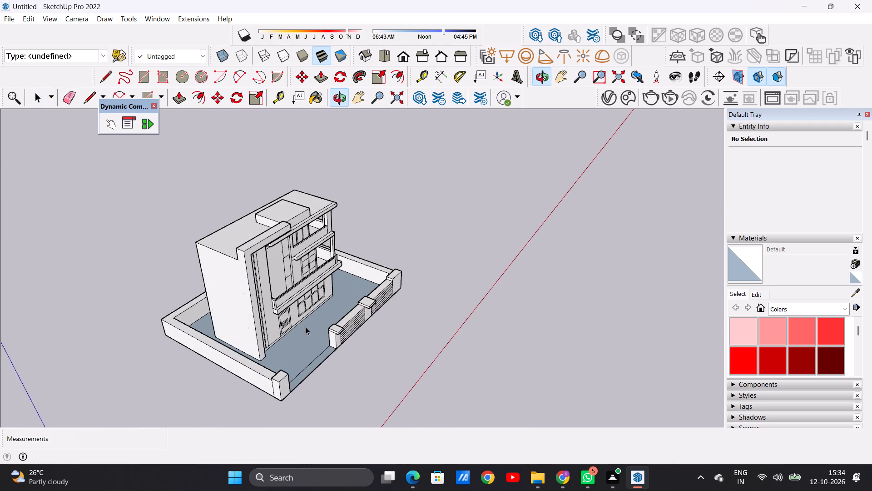
scroll(248, 334, up, 6)
middle_drag(251, 342, 188, 257)
scroll(230, 319, down, 3)
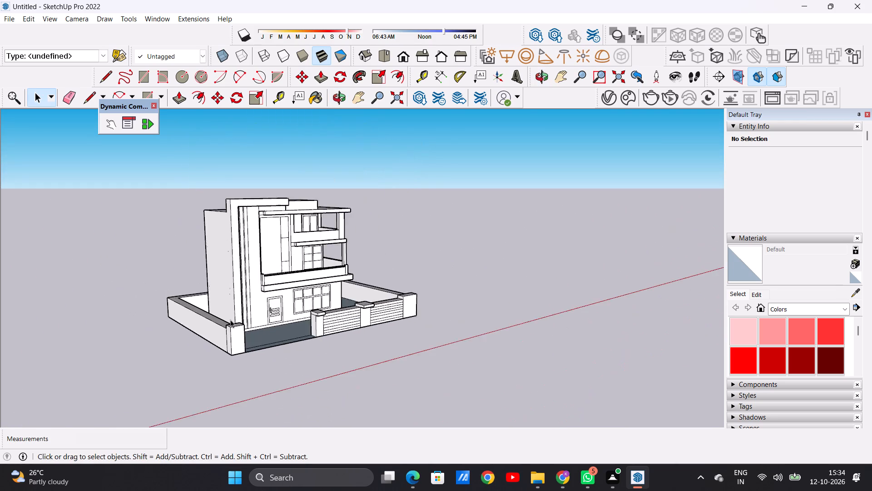
scroll(230, 320, down, 8)
middle_drag(330, 327, 232, 319)
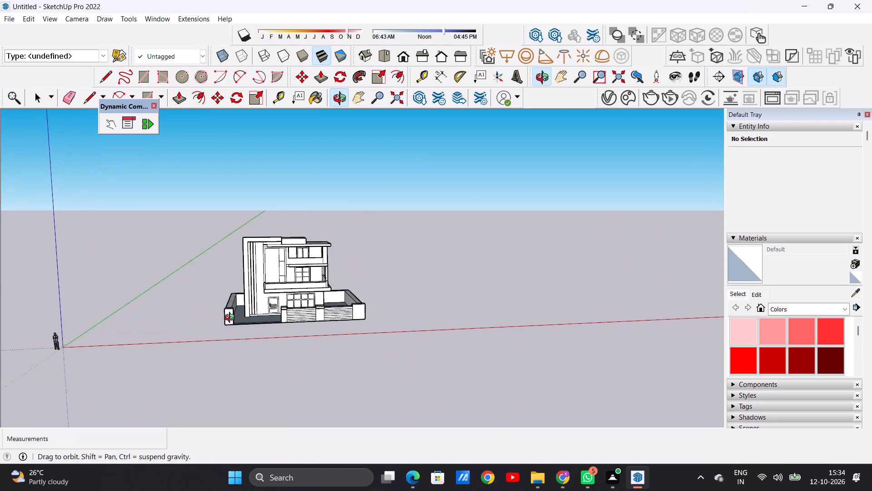
middle_drag(232, 319, 189, 314)
scroll(238, 322, up, 7)
scroll(299, 311, up, 8)
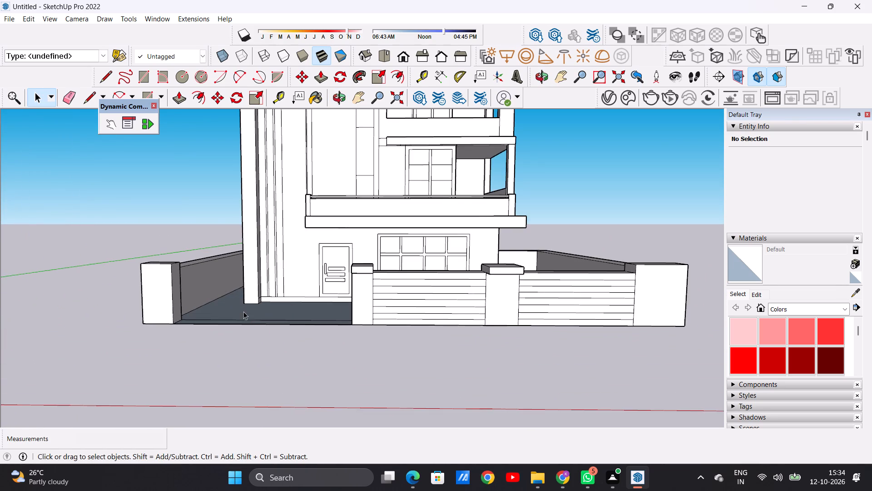
Inspect the villa and its compound wall from above and all the way around, ending at the front.
middle_drag(239, 312, 227, 383)
scroll(248, 297, down, 4)
middle_drag(288, 338, 307, 411)
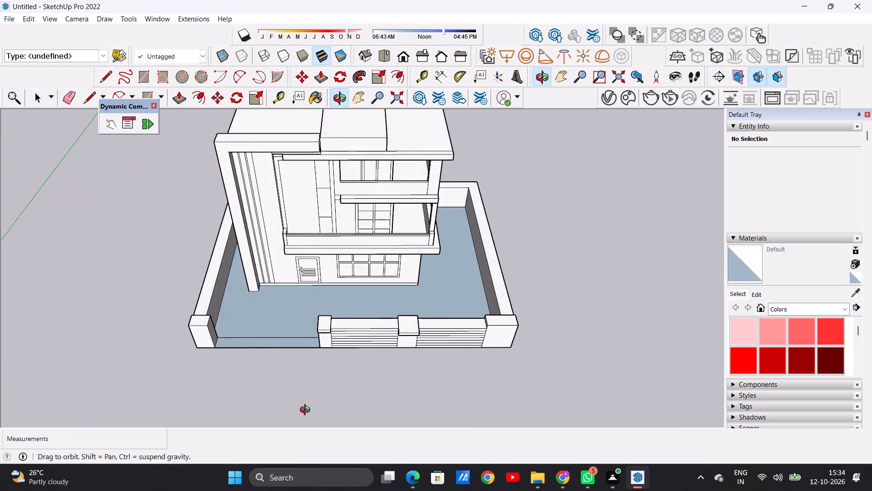
middle_drag(307, 411, 308, 415)
middle_drag(233, 345, 525, 343)
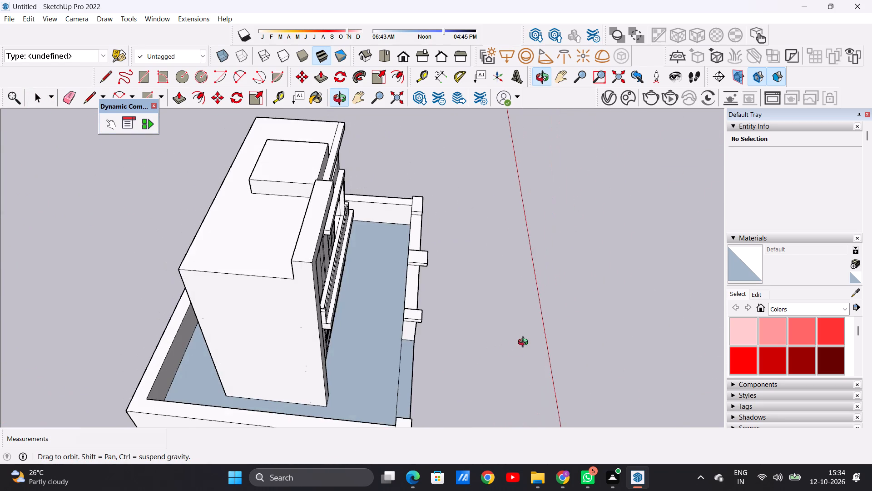
middle_drag(525, 343, 0, 341)
middle_drag(522, 333, 500, 332)
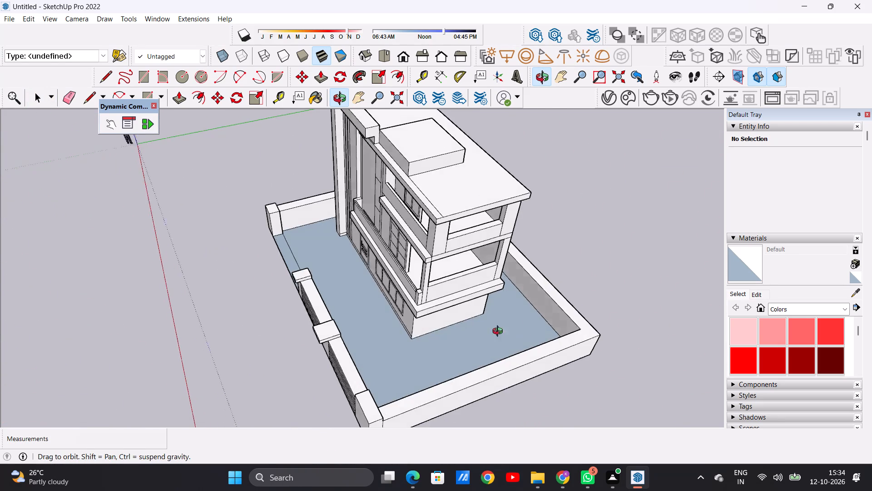
middle_drag(500, 332, 107, 228)
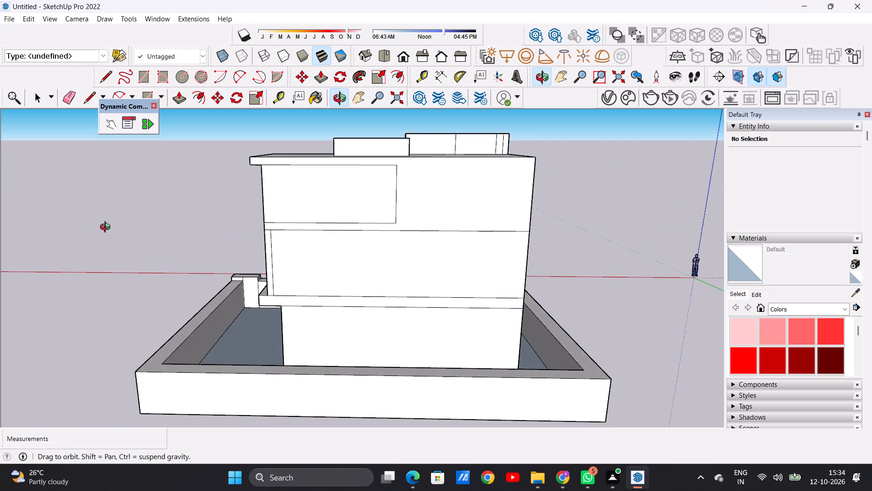
middle_drag(107, 228, 0, 236)
middle_drag(306, 260, 63, 260)
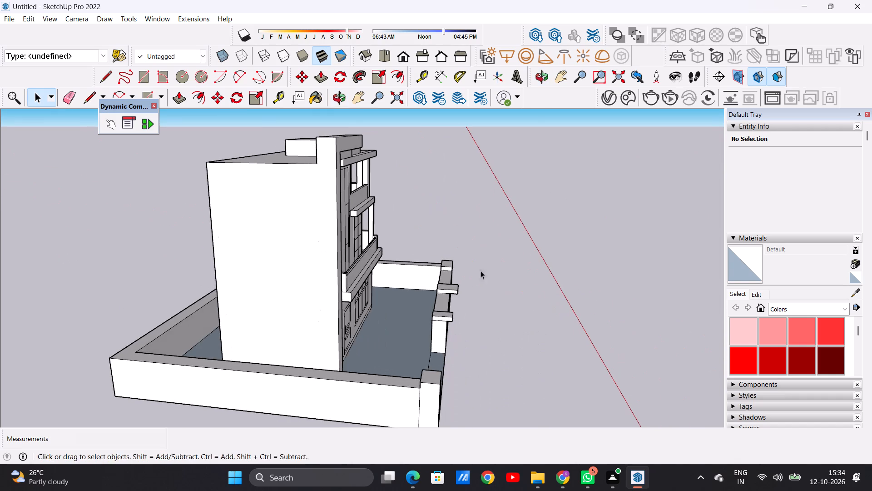
middle_drag(513, 275, 222, 254)
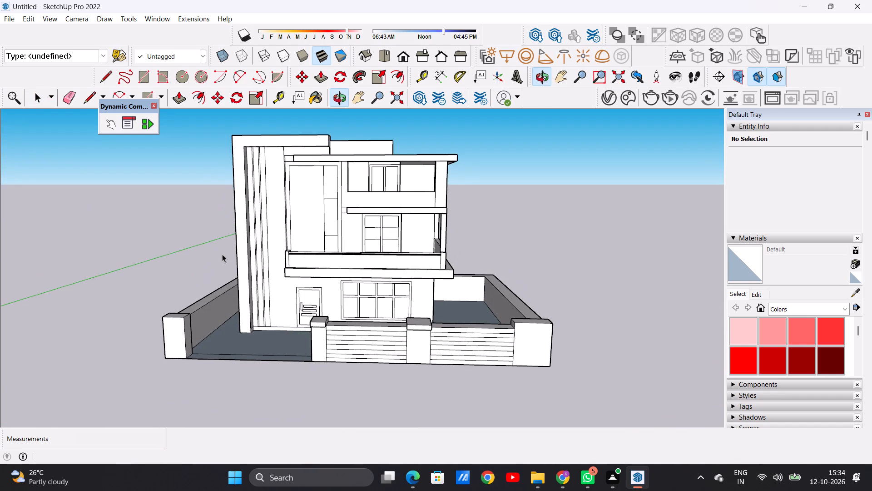
Examine the villa's front elevation, including the L-shaped frame, upper-floor windows and balconies, from near and far and slightly different angles.
scroll(255, 273, down, 3)
scroll(356, 262, up, 3)
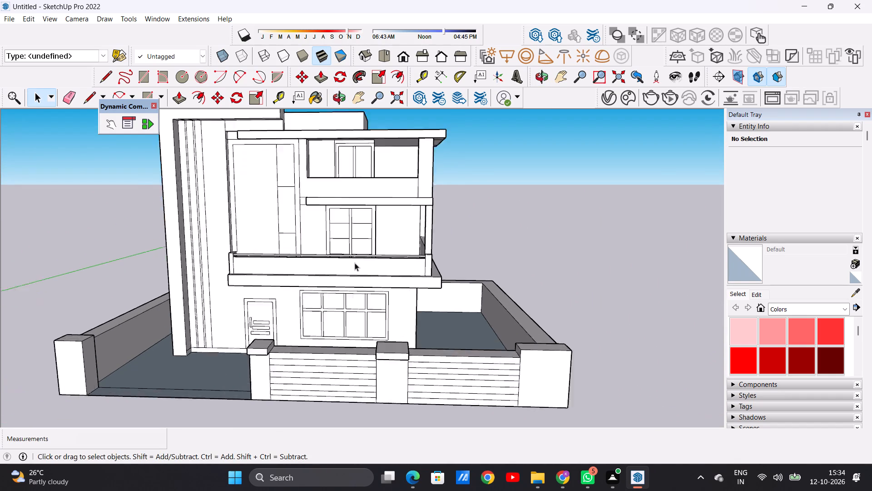
scroll(355, 263, up, 5)
scroll(357, 273, down, 5)
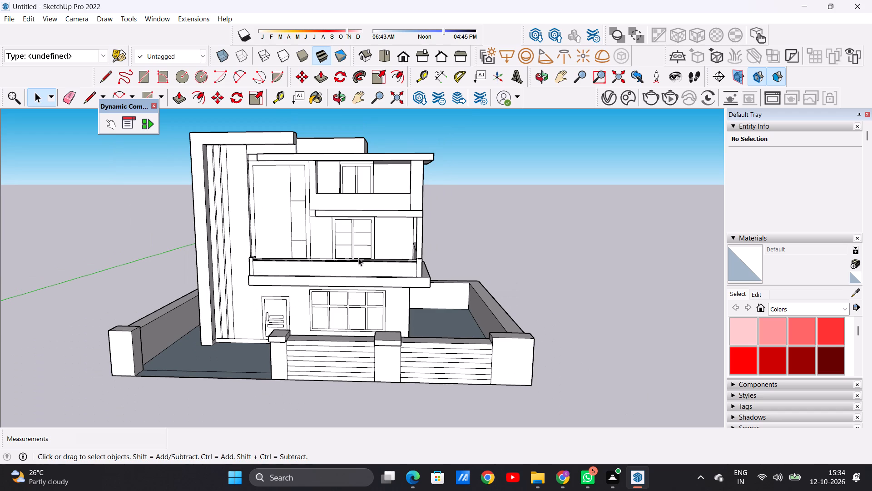
scroll(389, 191, up, 6)
middle_click(427, 208)
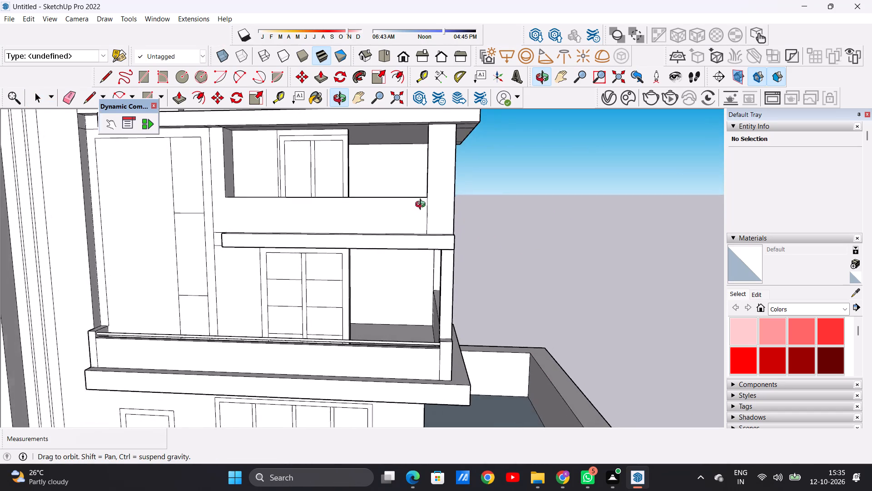
scroll(388, 283, down, 8)
middle_drag(416, 304, 416, 248)
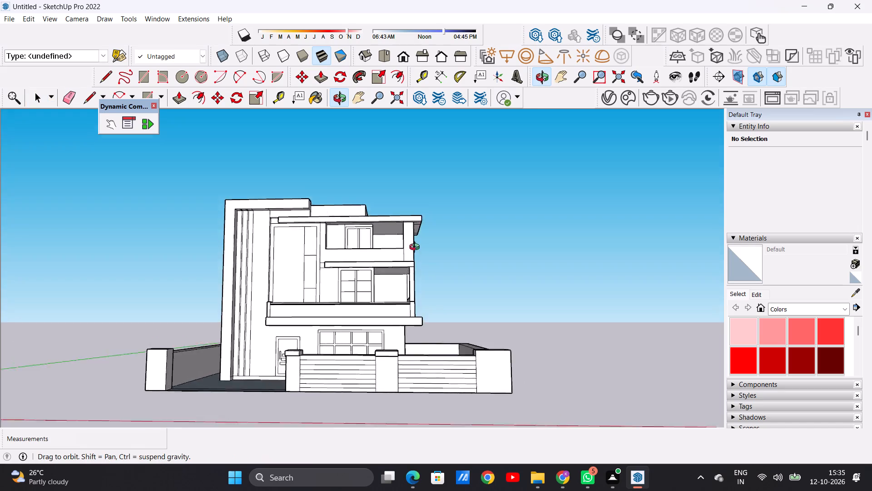
middle_drag(416, 248, 439, 294)
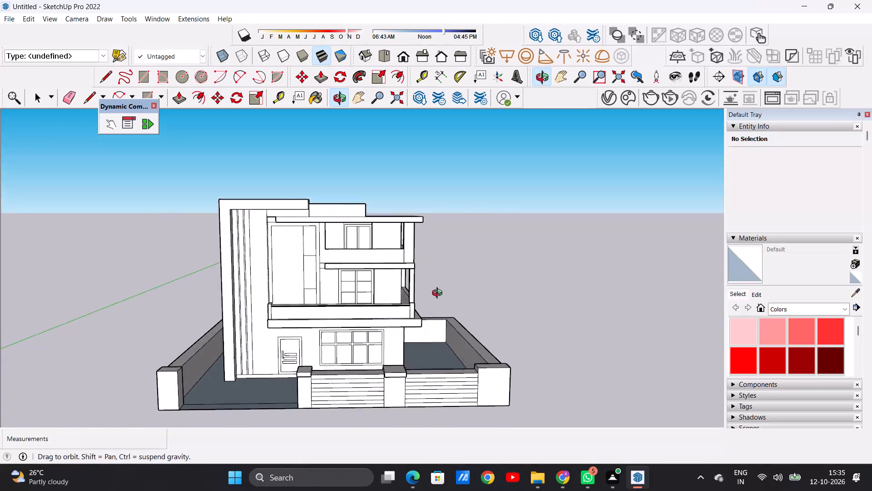
middle_drag(439, 294, 381, 277)
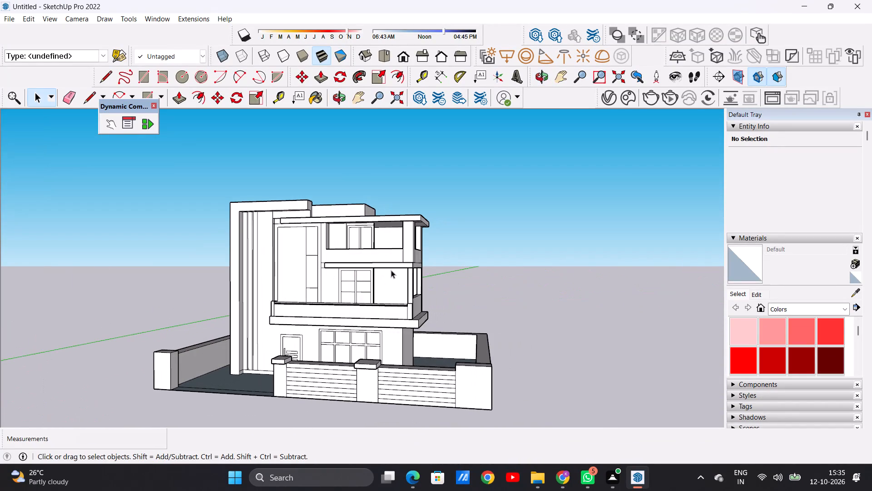
scroll(287, 245, down, 5)
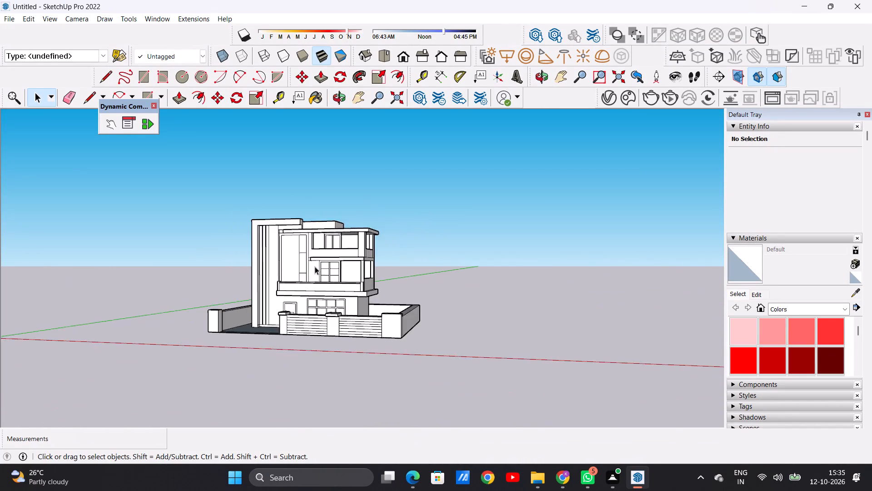
scroll(282, 268, up, 8)
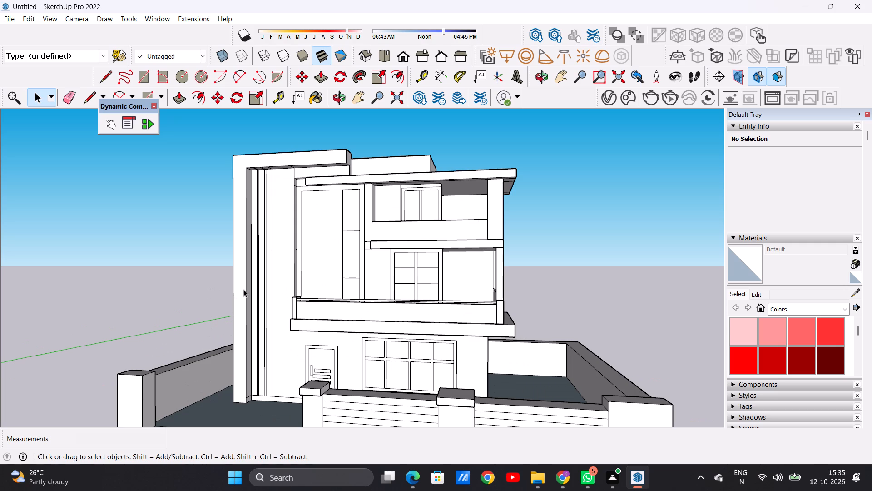
scroll(256, 288, down, 6)
scroll(324, 246, up, 6)
middle_drag(278, 287, 271, 296)
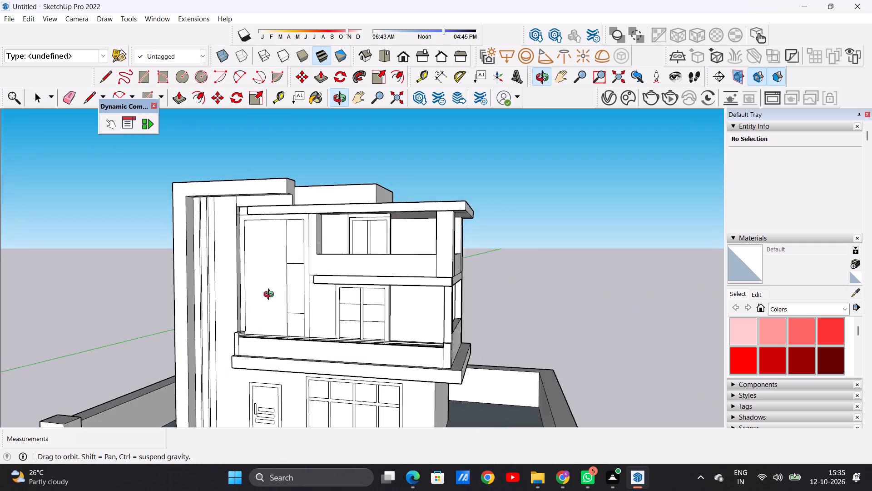
middle_drag(271, 296, 326, 299)
scroll(324, 301, down, 4)
scroll(268, 311, up, 2)
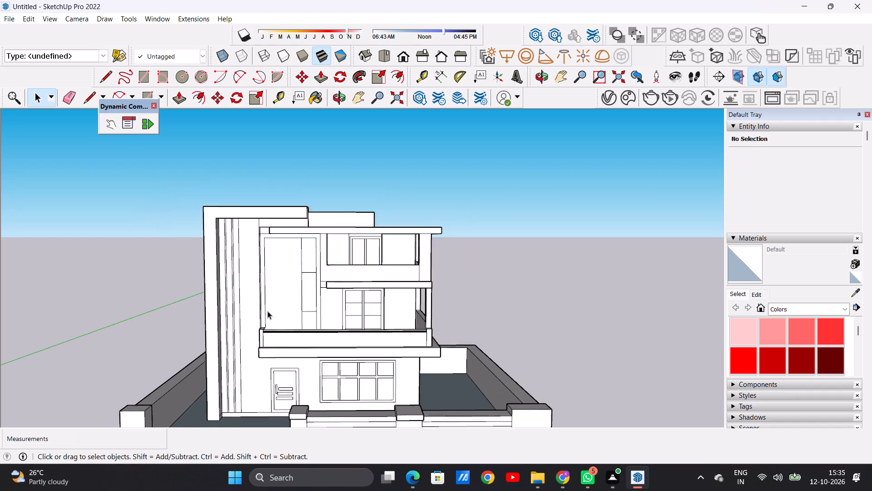
scroll(268, 311, up, 4)
middle_drag(330, 330, 356, 325)
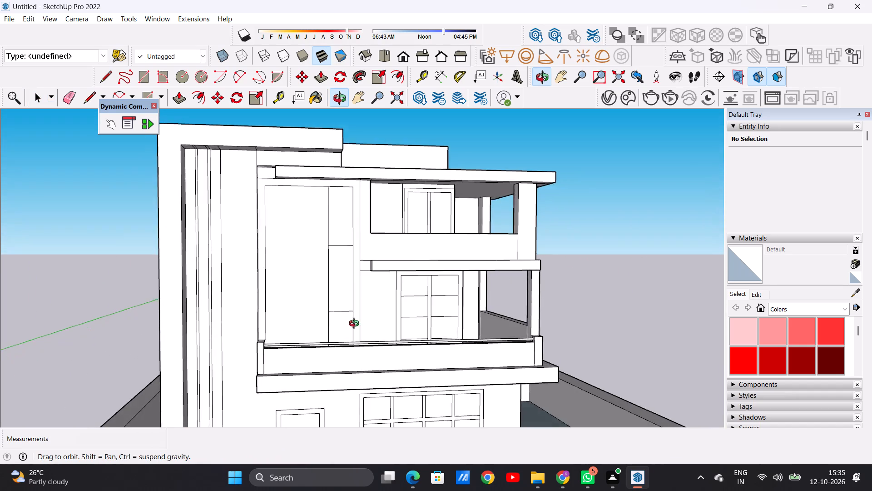
middle_drag(356, 325, 308, 331)
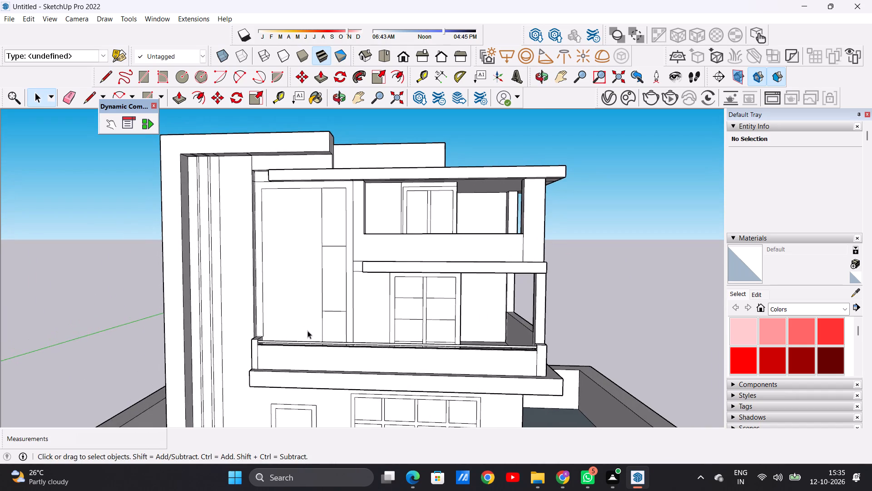
scroll(262, 316, down, 2)
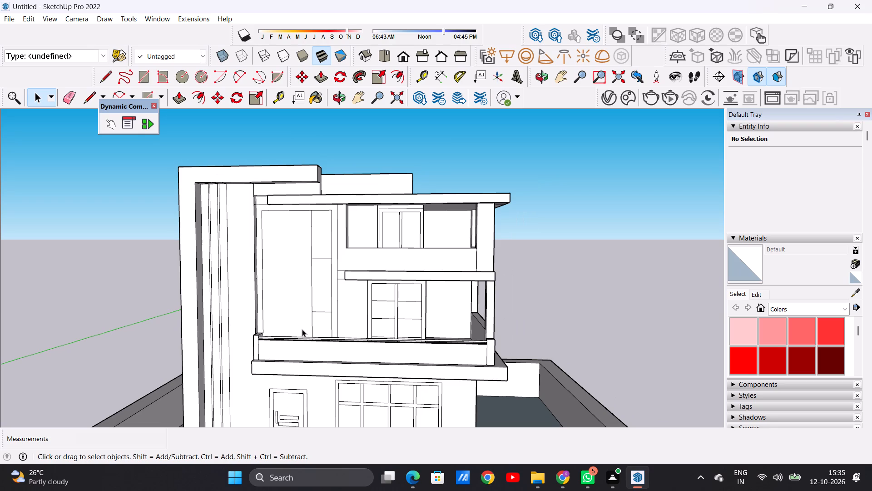
scroll(276, 312, down, 3)
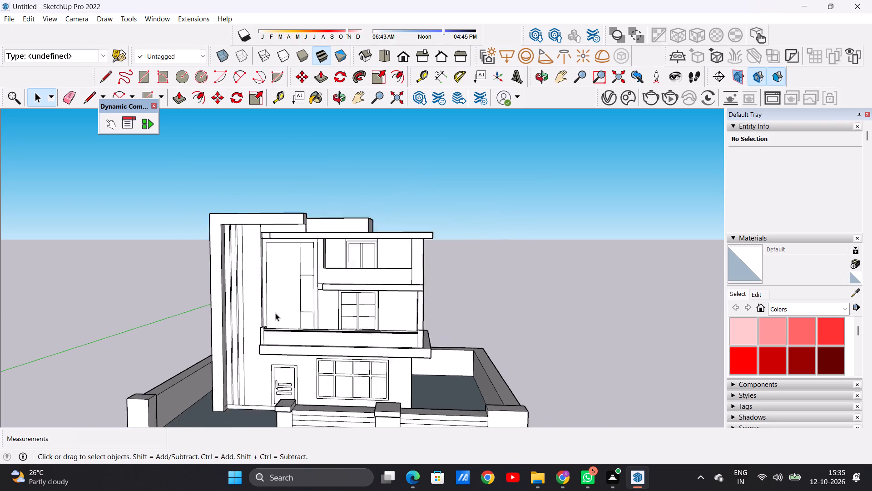
scroll(275, 313, down, 2)
scroll(280, 263, up, 5)
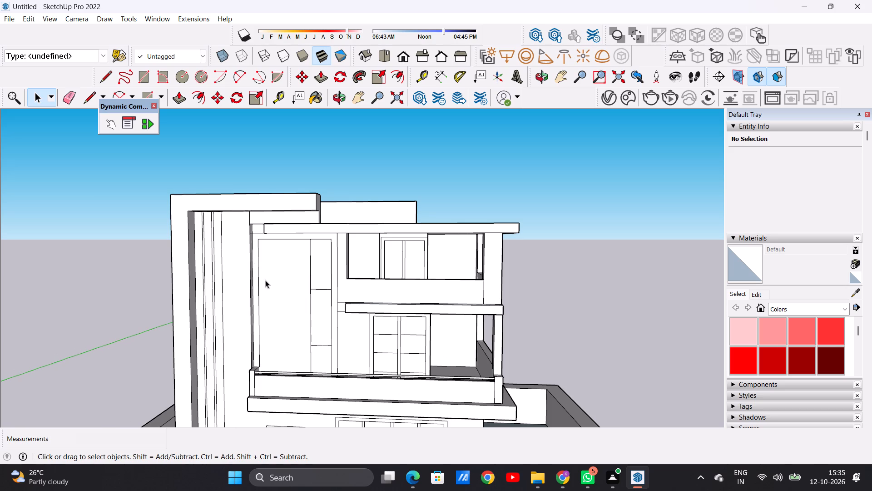
scroll(271, 288, down, 3)
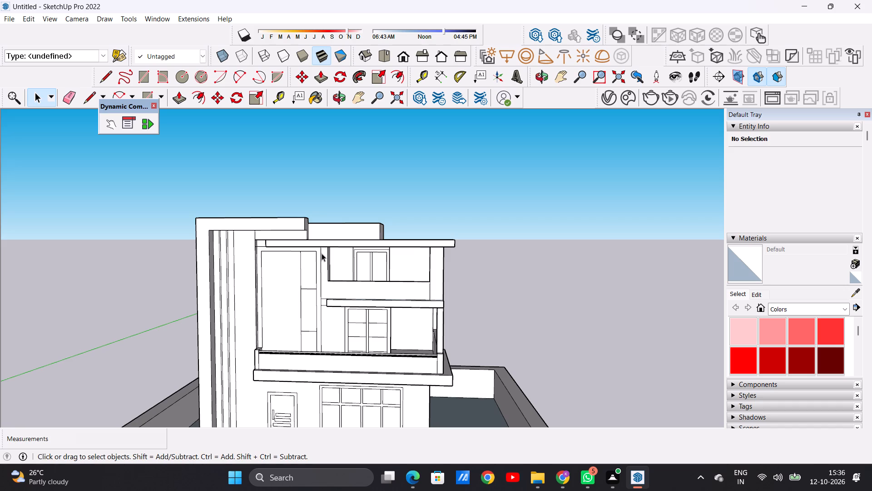
scroll(270, 236, down, 3)
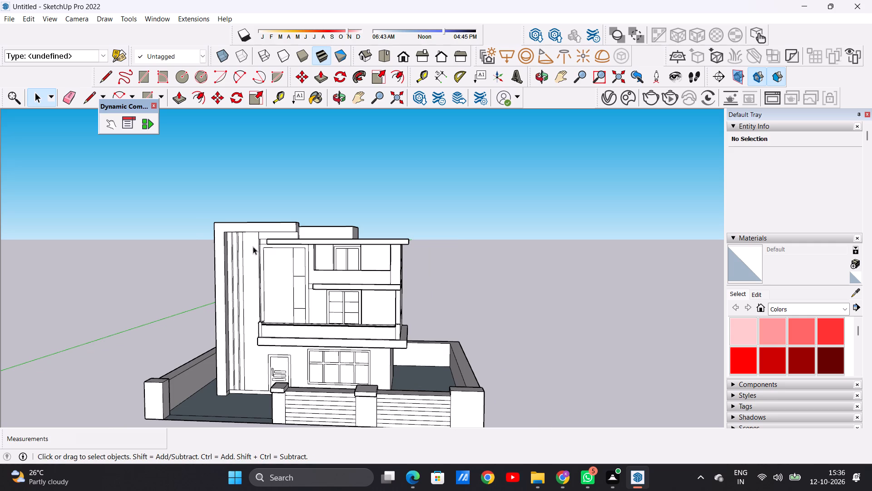
scroll(292, 267, down, 6)
scroll(272, 296, up, 6)
middle_drag(262, 292, 418, 275)
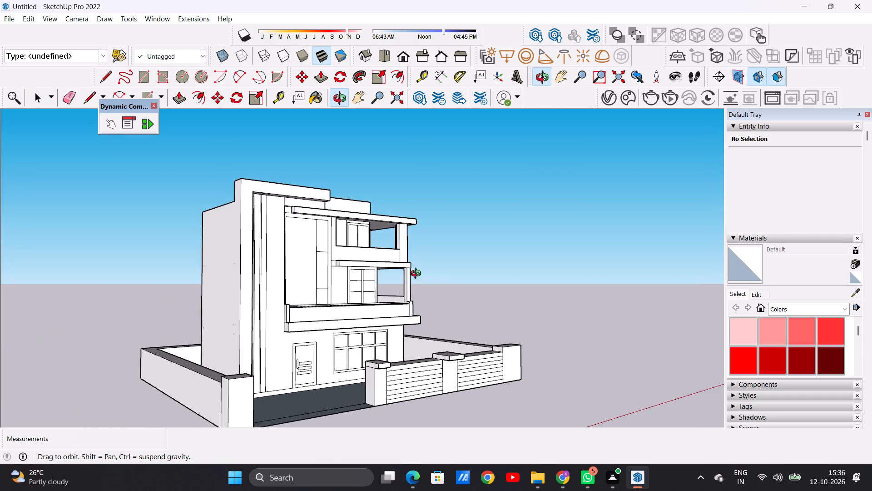
middle_drag(418, 275, 284, 282)
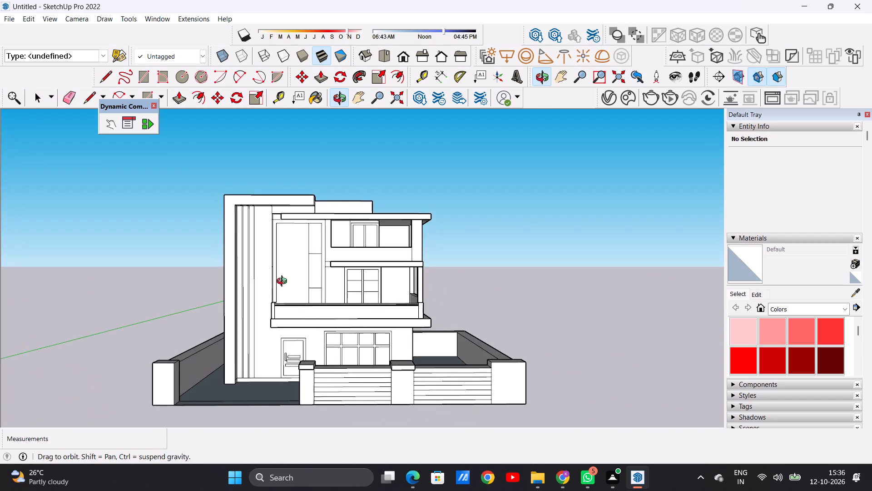
middle_drag(284, 282, 268, 293)
scroll(268, 293, up, 1)
scroll(297, 333, down, 7)
scroll(312, 369, up, 9)
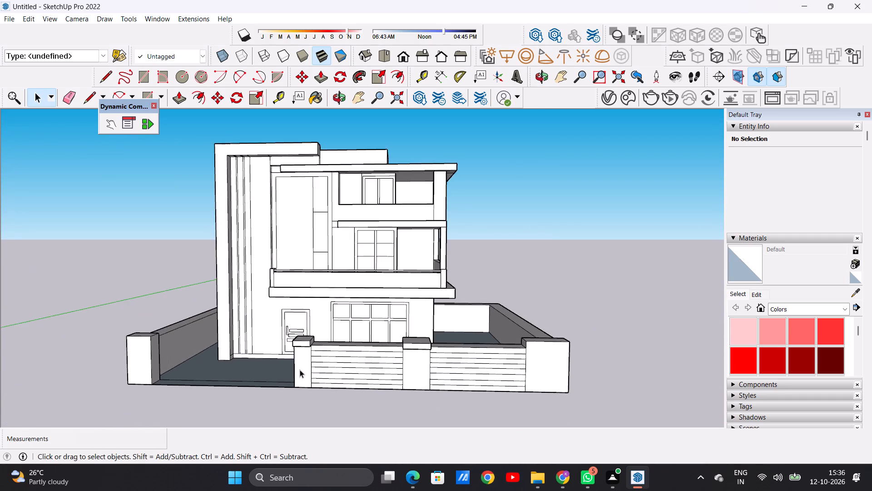
Examine the front door, the open entrance between the door-side corner pillar and first capped pillar, and the paved strip there up close.
scroll(259, 369, up, 7)
scroll(317, 352, down, 5)
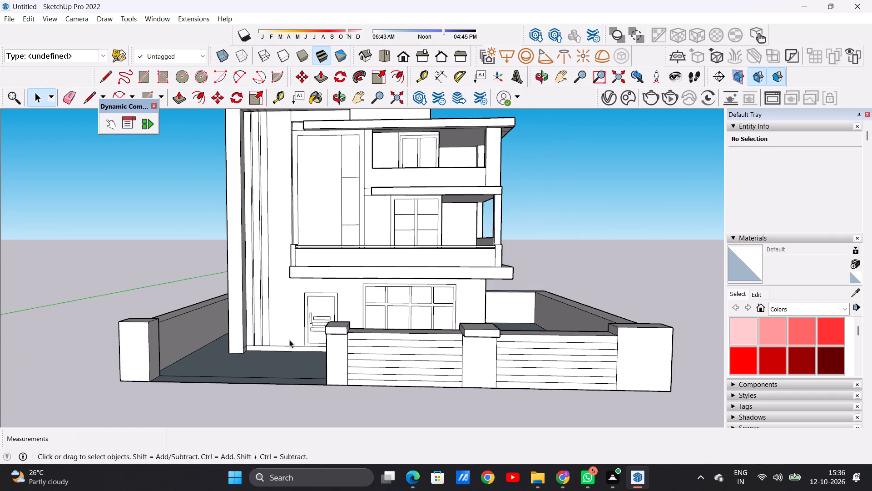
scroll(322, 313, up, 4)
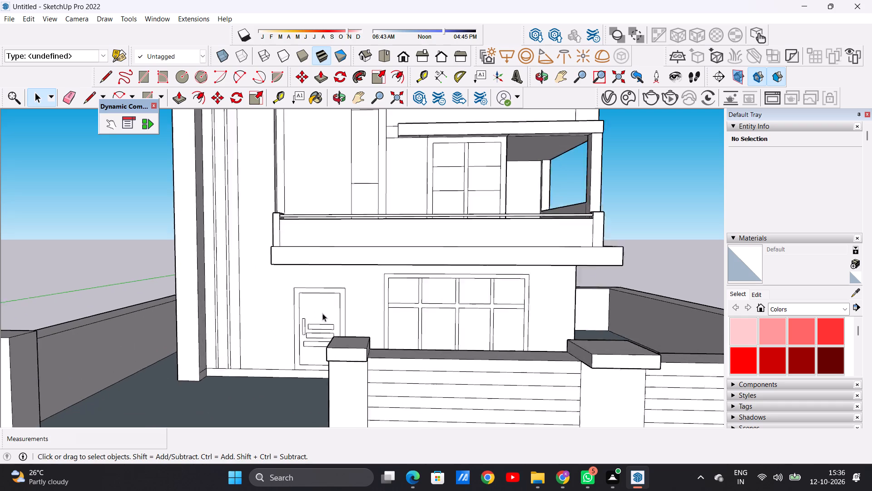
scroll(322, 313, up, 3)
middle_drag(322, 315, 389, 357)
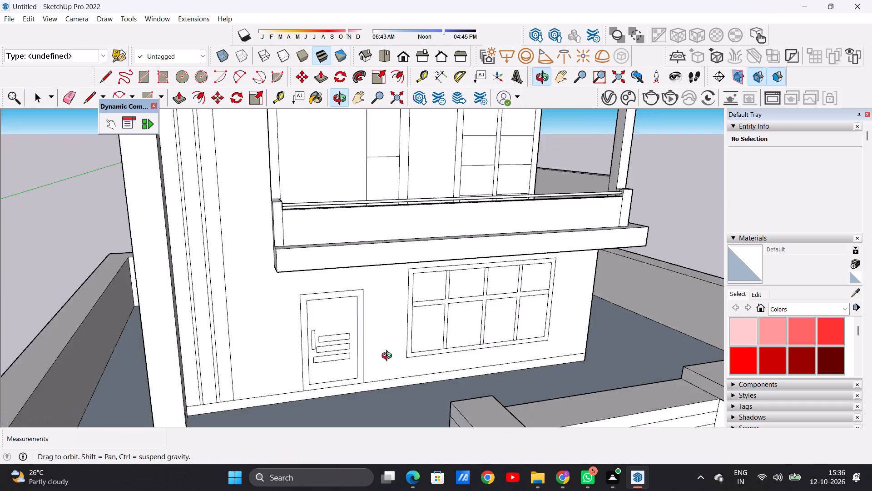
middle_drag(389, 357, 298, 335)
middle_click(298, 335)
middle_drag(298, 335, 300, 329)
scroll(356, 318, down, 2)
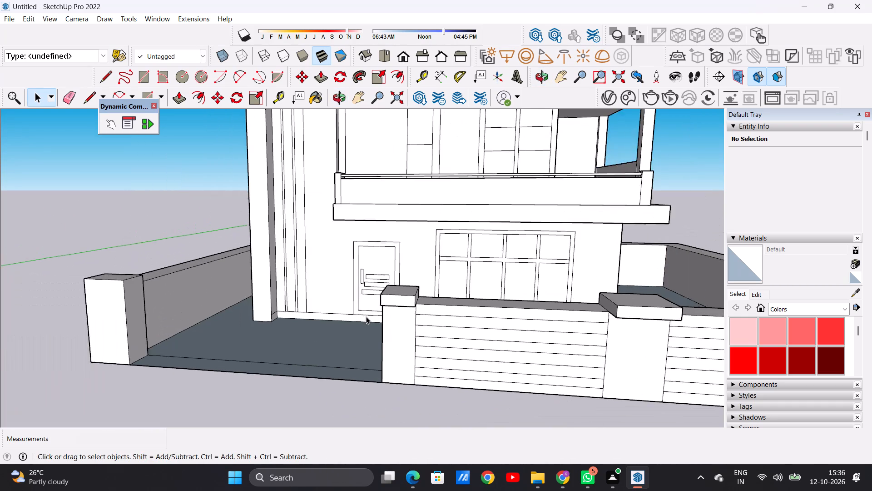
scroll(366, 316, down, 2)
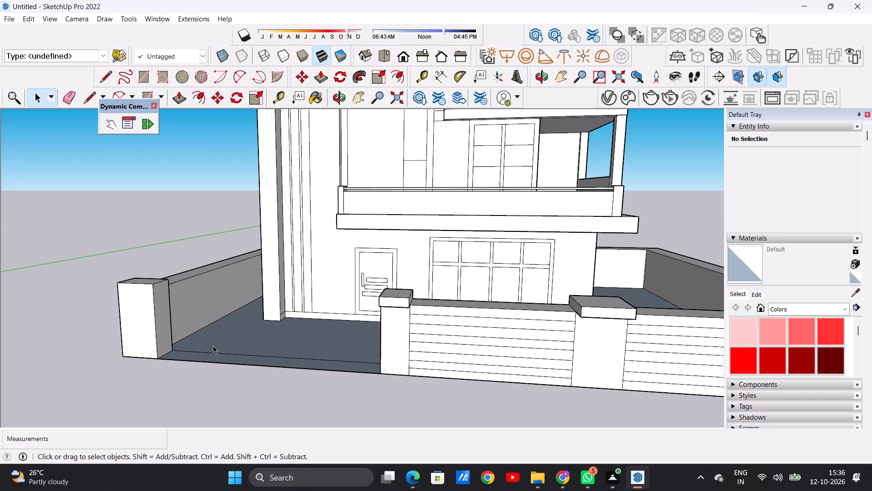
scroll(197, 333, up, 1)
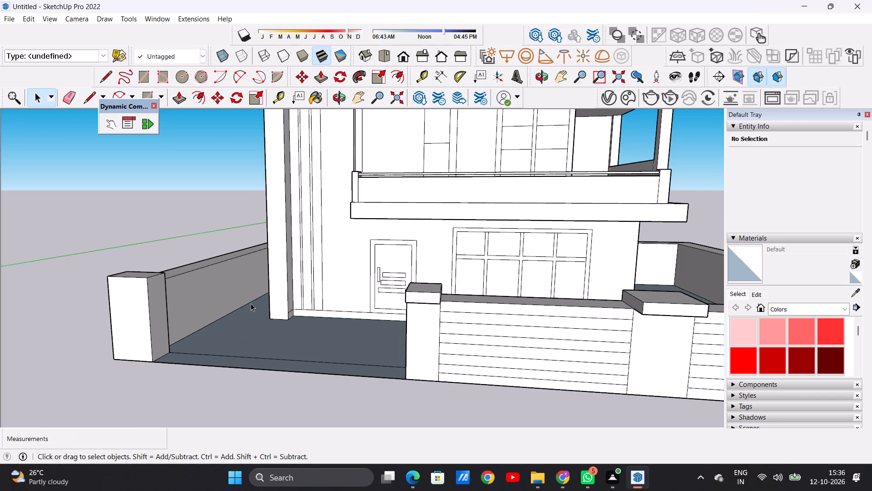
scroll(251, 301, up, 5)
scroll(258, 288, down, 14)
middle_drag(286, 309, 311, 382)
scroll(315, 310, up, 8)
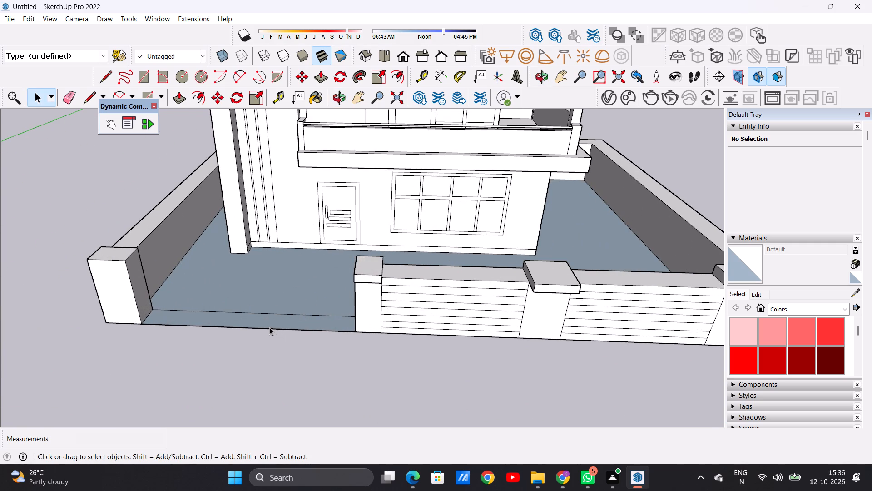
scroll(269, 311, down, 4)
middle_drag(263, 316, 357, 299)
scroll(357, 311, up, 4)
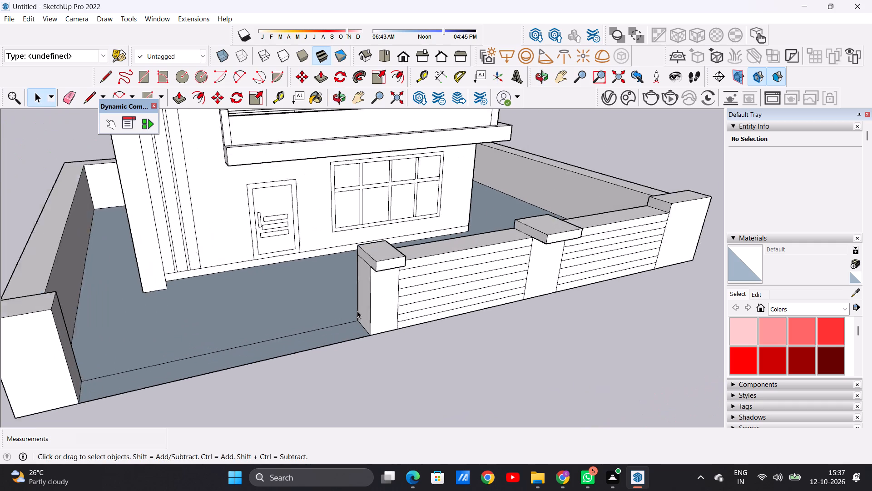
scroll(357, 311, up, 3)
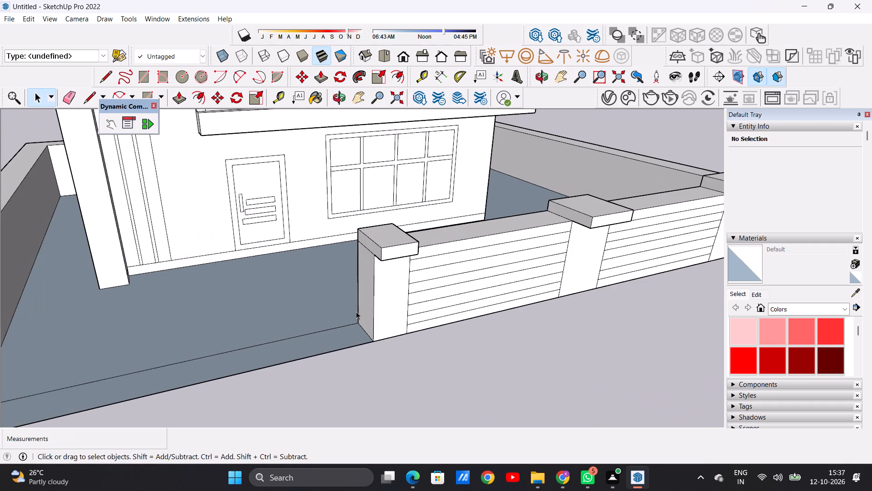
scroll(356, 311, down, 3)
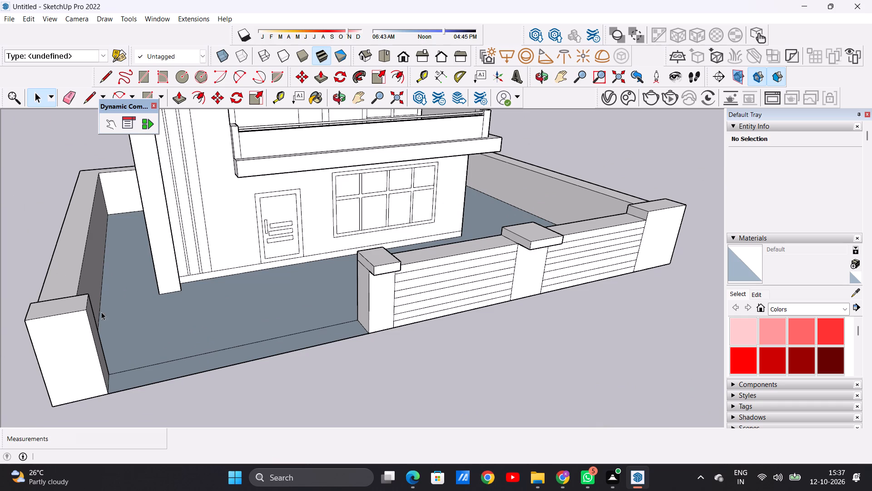
scroll(175, 311, down, 6)
middle_drag(249, 337, 154, 364)
scroll(190, 287, up, 6)
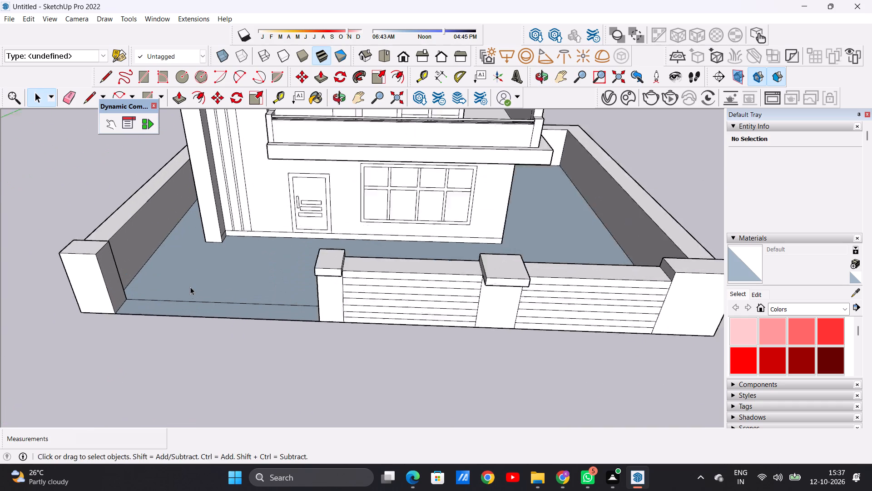
scroll(190, 287, up, 2)
scroll(222, 306, down, 5)
middle_drag(223, 306, 292, 349)
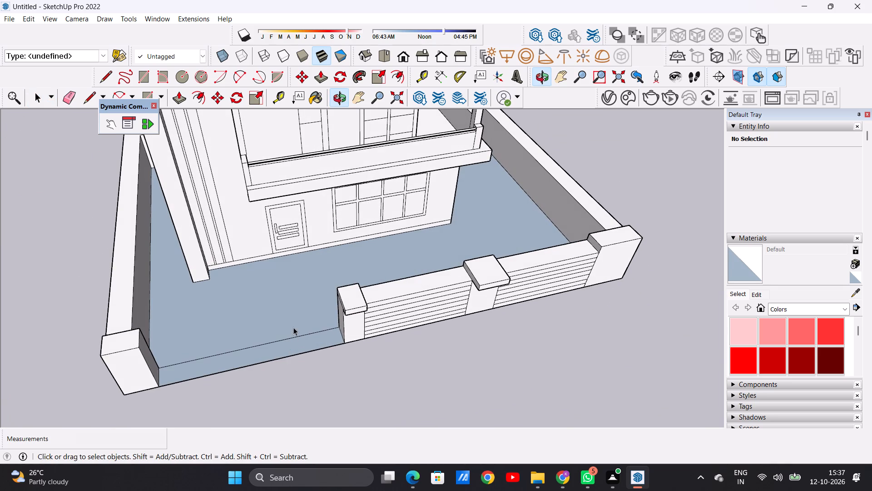
Inspect the villa, its courtyard and the compound wall from the front, the far side and above.
scroll(293, 327, down, 3)
middle_drag(385, 360, 253, 382)
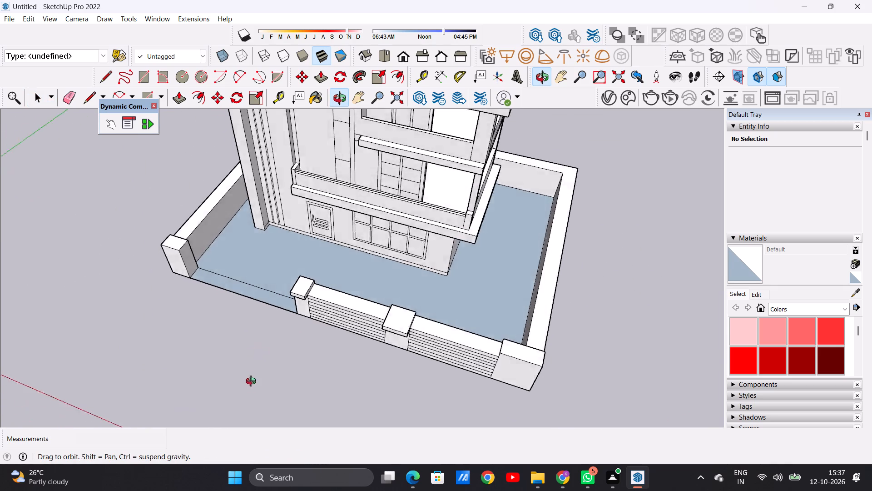
middle_drag(253, 382, 263, 400)
scroll(324, 295, up, 6)
scroll(311, 299, down, 9)
middle_drag(365, 358, 342, 210)
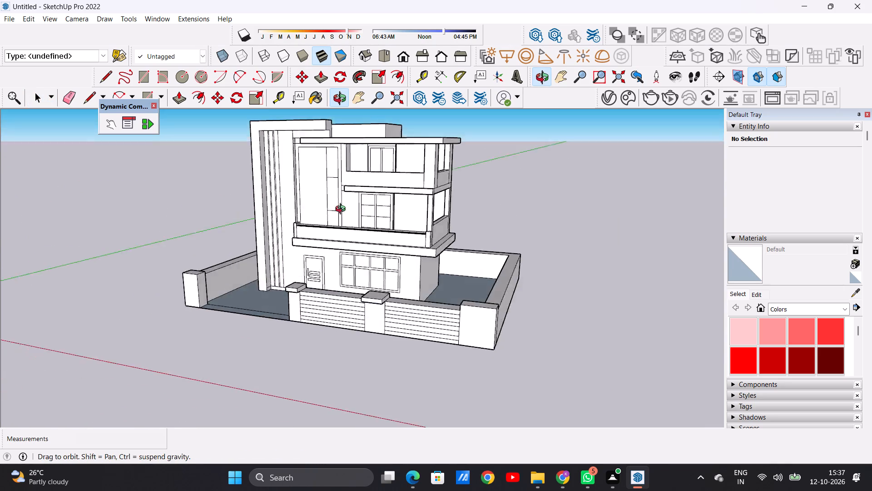
middle_drag(342, 210, 142, 205)
middle_drag(427, 266, 307, 291)
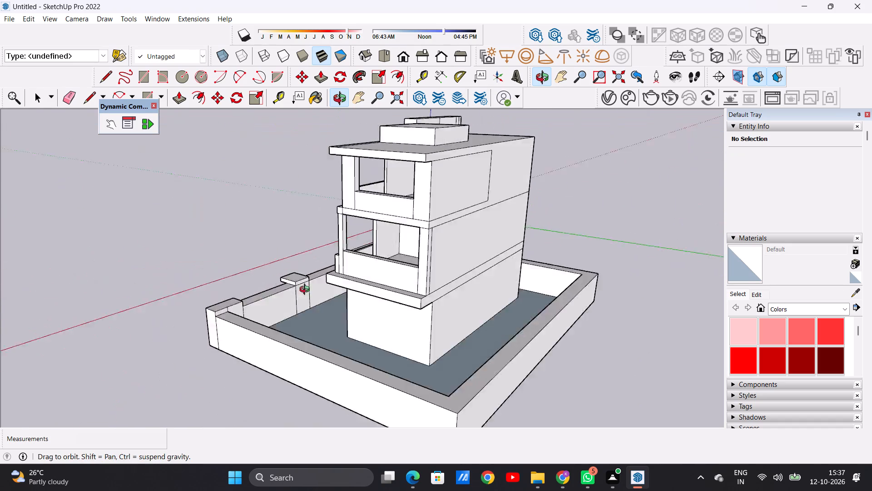
middle_drag(307, 291, 390, 290)
middle_drag(293, 294, 426, 326)
middle_drag(271, 272, 463, 336)
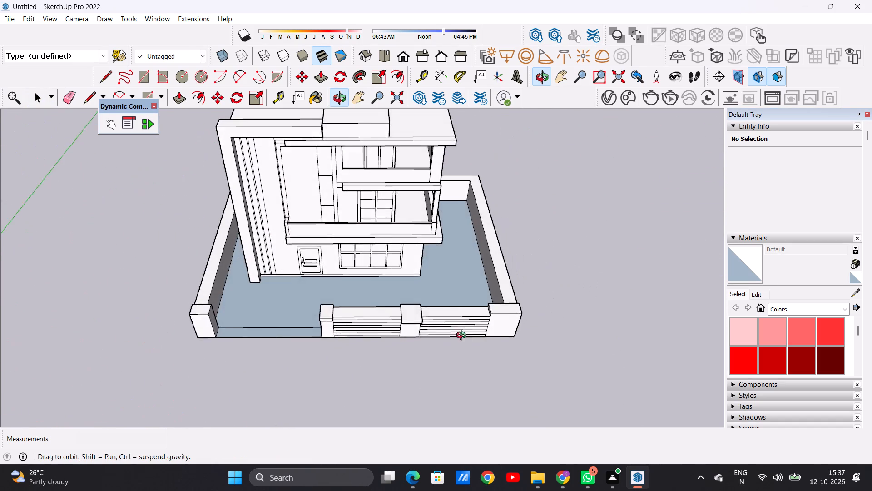
middle_drag(463, 336, 467, 342)
scroll(308, 291, down, 4)
middle_drag(347, 324, 357, 397)
scroll(238, 304, up, 4)
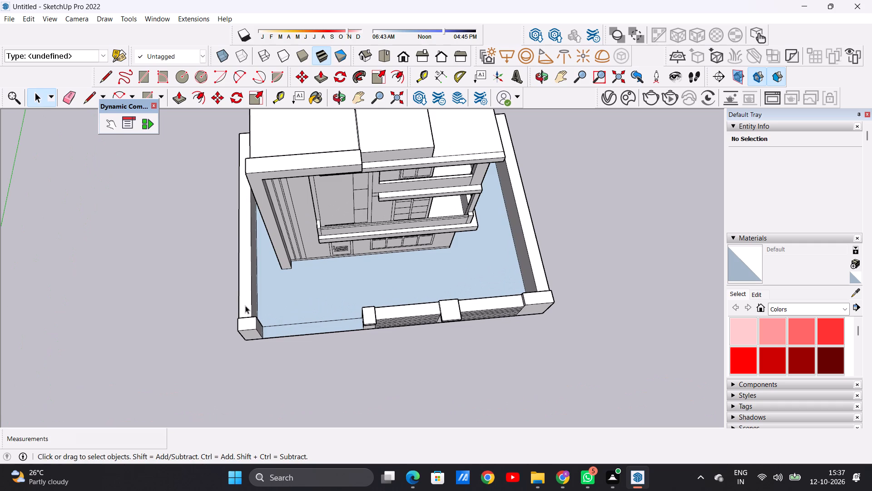
scroll(238, 307, down, 1)
middle_drag(327, 341, 316, 226)
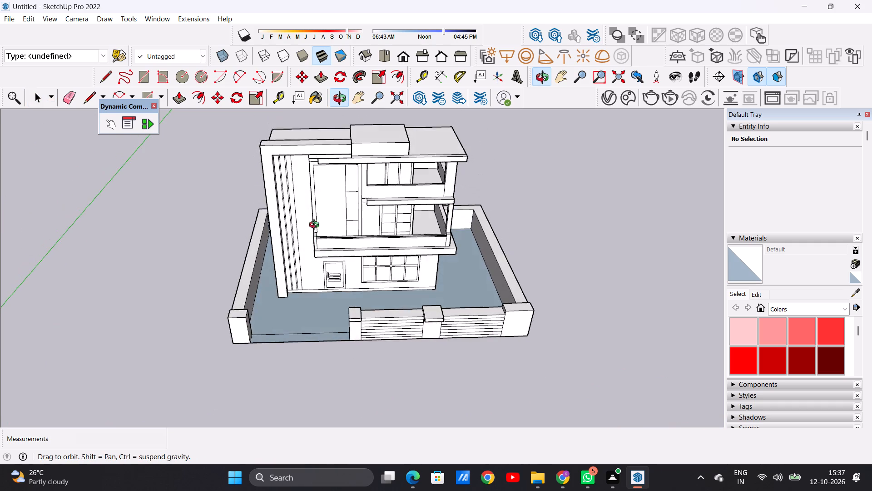
middle_drag(316, 226, 316, 231)
Examine the open entrance between the door-side corner pillar and the first capped pillar, including the ground strip across it.
scroll(314, 337, up, 5)
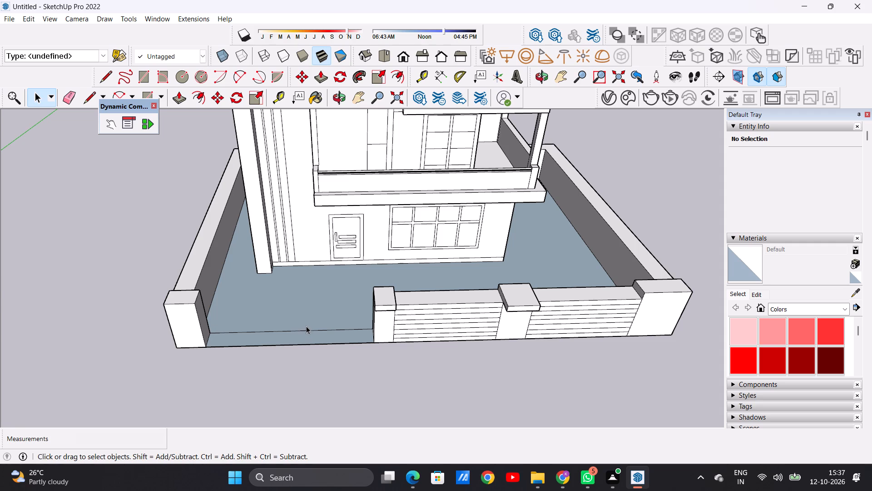
scroll(306, 326, up, 4)
scroll(306, 330, down, 8)
middle_drag(321, 369, 304, 320)
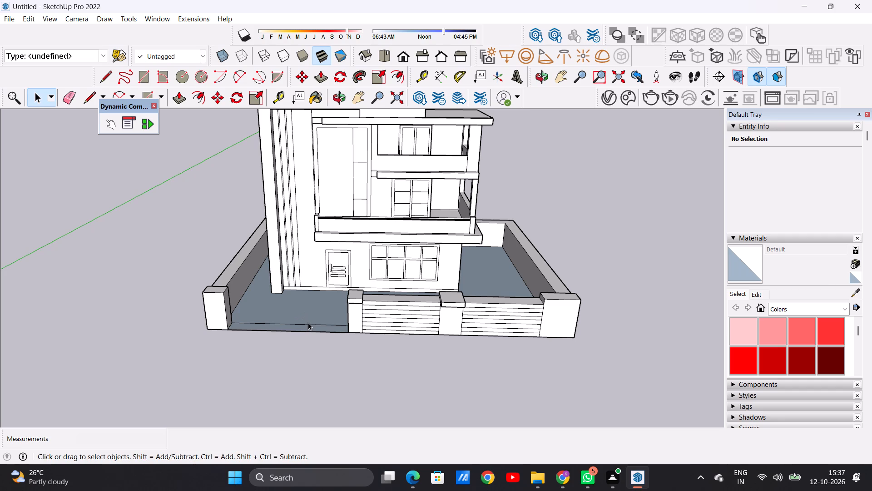
scroll(308, 323, up, 4)
scroll(241, 308, up, 4)
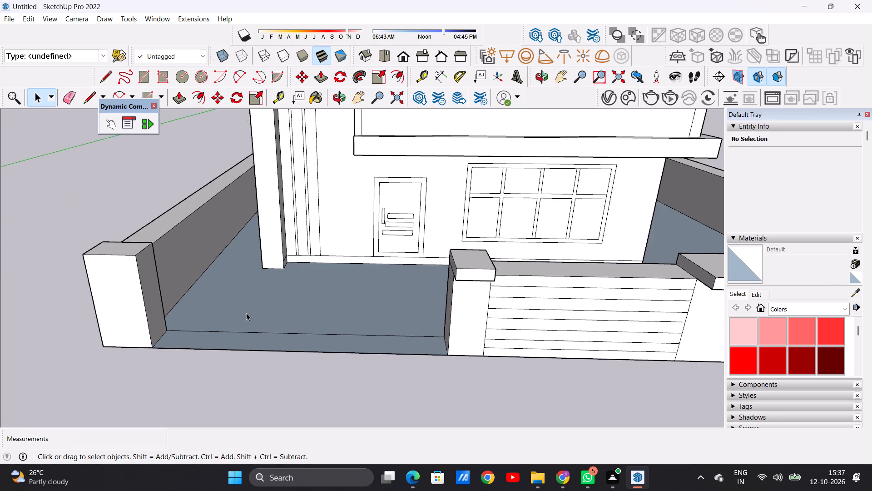
middle_drag(246, 313, 363, 384)
scroll(284, 364, down, 4)
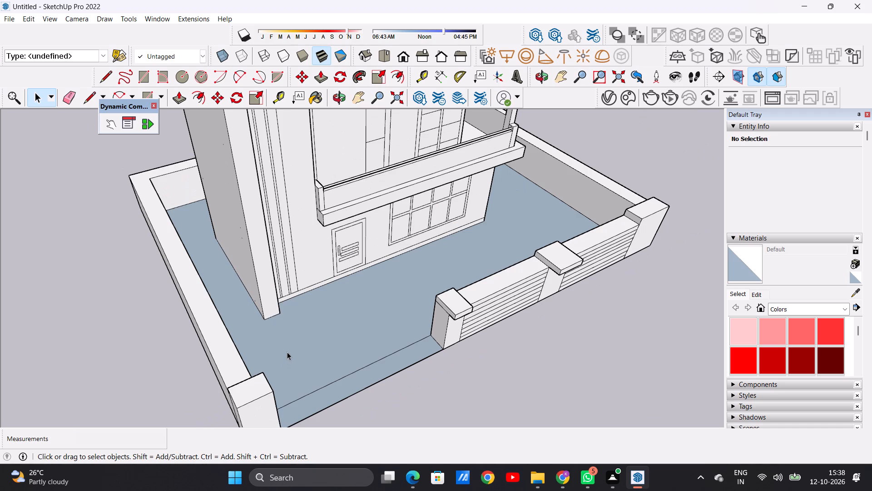
scroll(271, 314, down, 6)
scroll(330, 342, up, 7)
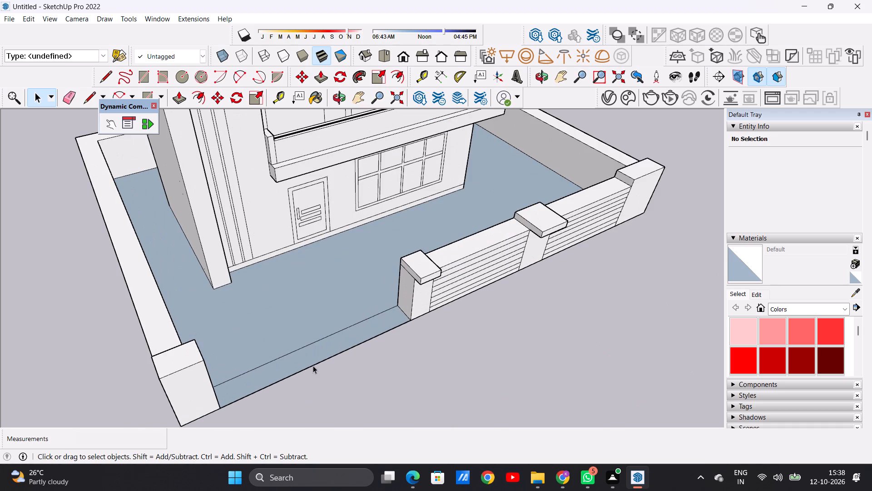
scroll(266, 362, up, 4)
scroll(330, 346, down, 4)
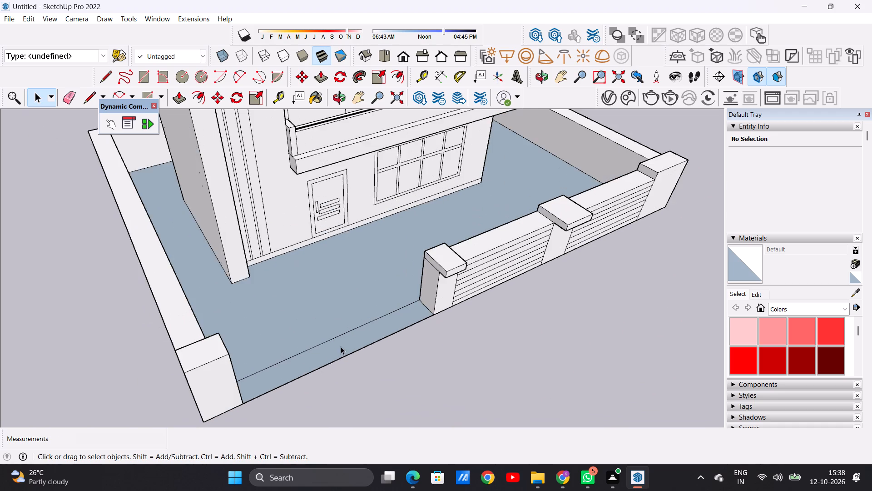
Push/Pull the ground strip across the entrance opening upward about 4 inches to form a raised threshold.
middle_drag(306, 371, 321, 341)
scroll(337, 340, down, 1)
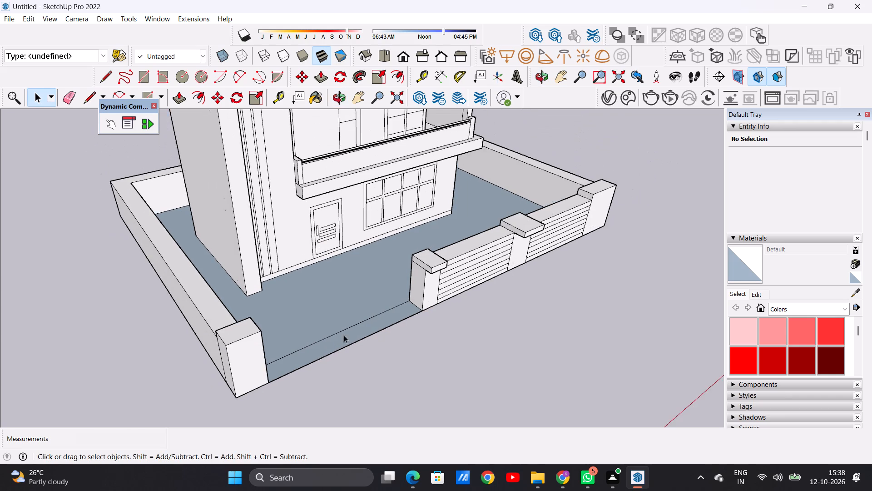
scroll(344, 335, down, 2)
scroll(362, 329, up, 3)
middle_drag(420, 321, 407, 348)
scroll(379, 323, up, 4)
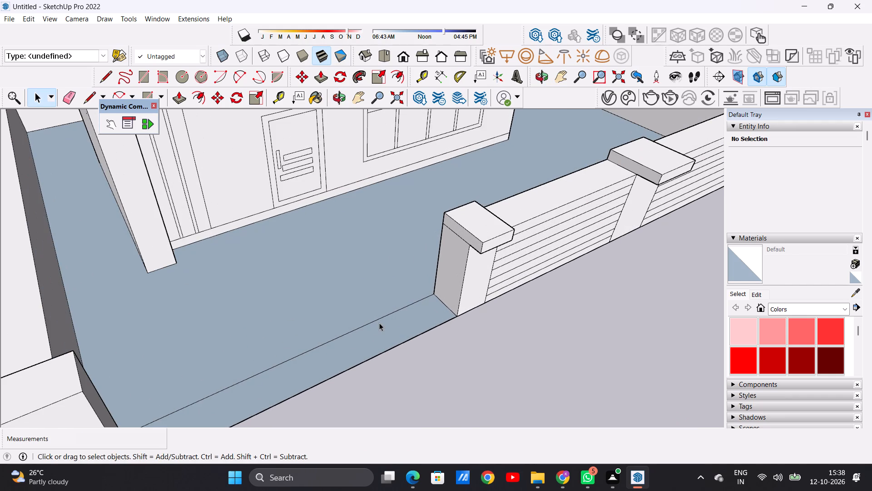
key(p)
scroll(408, 323, up, 5)
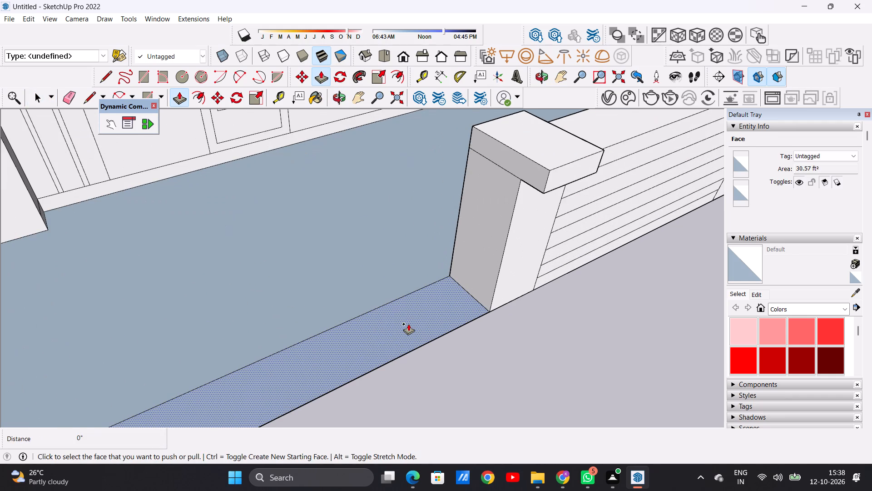
click(408, 324)
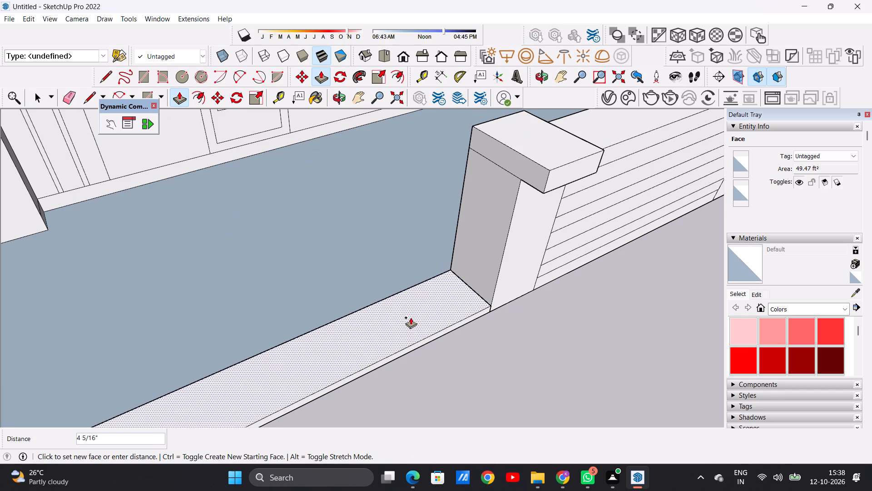
click(411, 318)
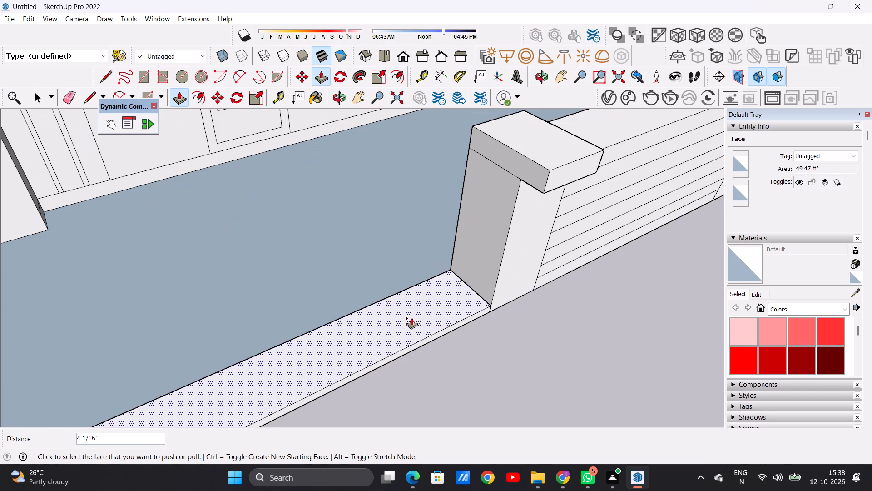
key(space)
Draw a vertical rectangle about 10 3/8 in by 6 ft 1 in on the corner pillar's entrance-facing side, rising from the threshold.
scroll(409, 330, down, 8)
middle_drag(425, 366, 393, 299)
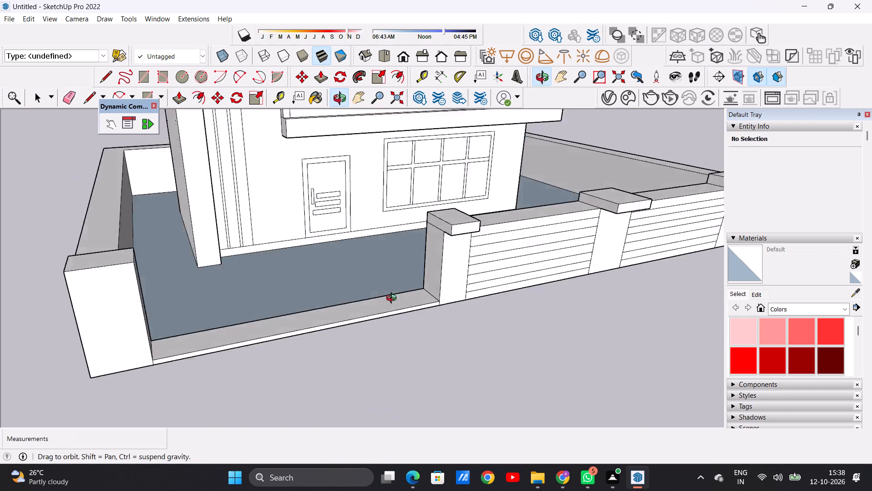
middle_drag(393, 299, 366, 271)
middle_drag(366, 274, 366, 281)
scroll(412, 324, down, 9)
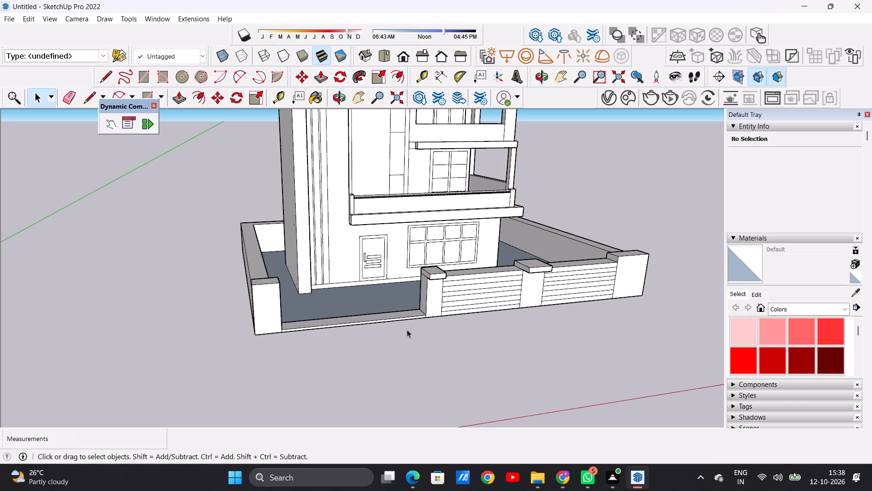
middle_drag(406, 312, 211, 300)
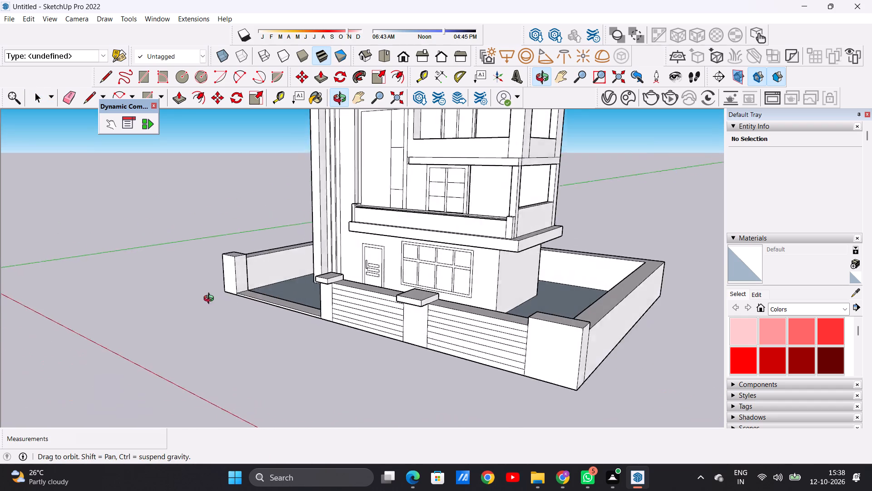
middle_drag(211, 300, 166, 334)
scroll(234, 260, up, 6)
middle_drag(302, 284, 296, 283)
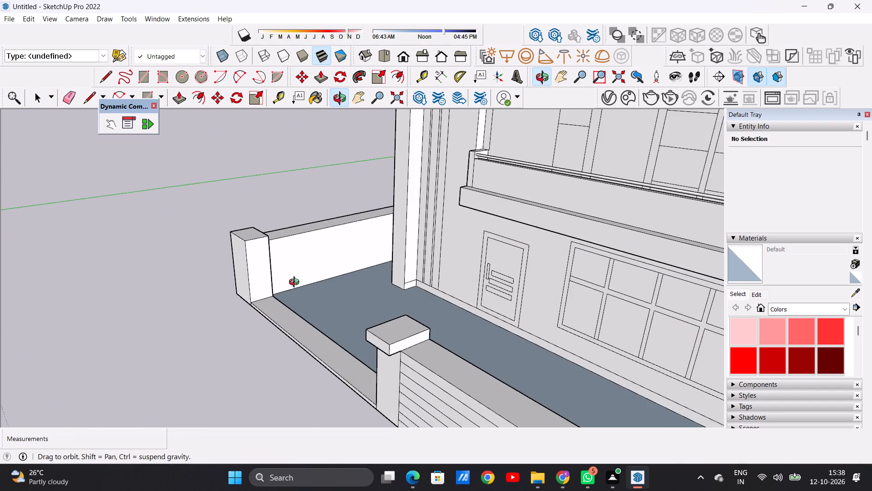
middle_drag(296, 283, 181, 265)
scroll(313, 265, up, 8)
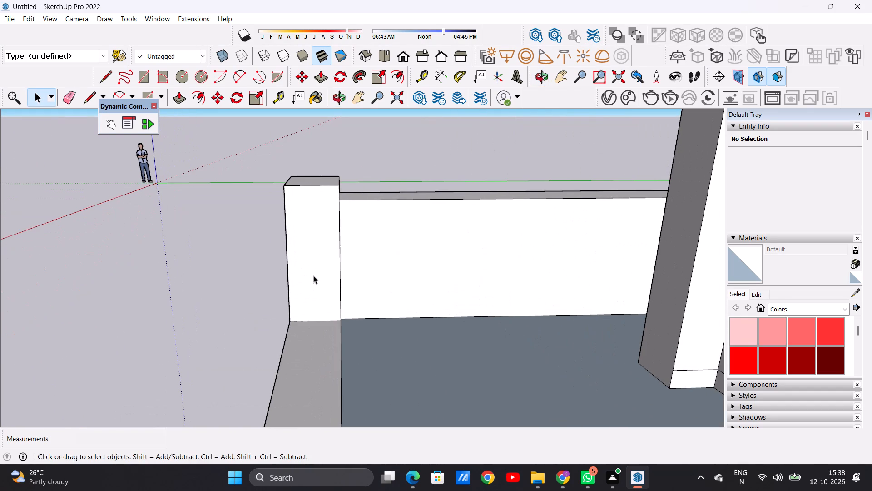
key(r)
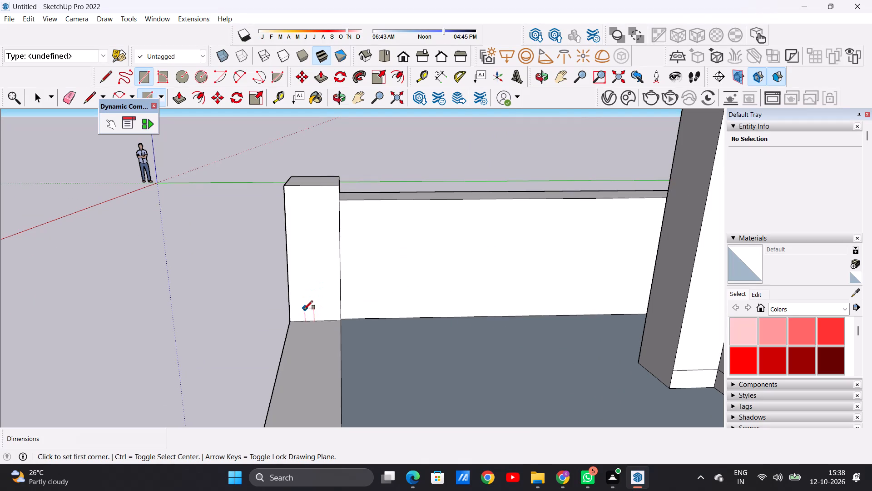
click(304, 319)
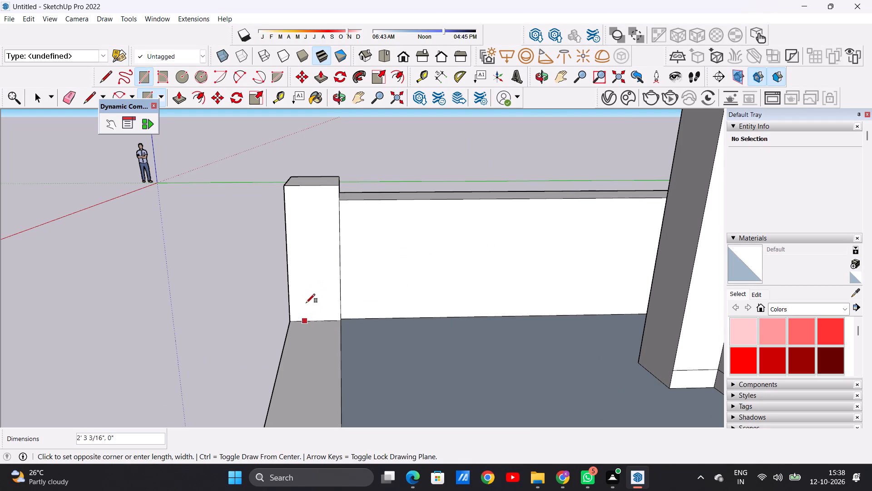
click(319, 195)
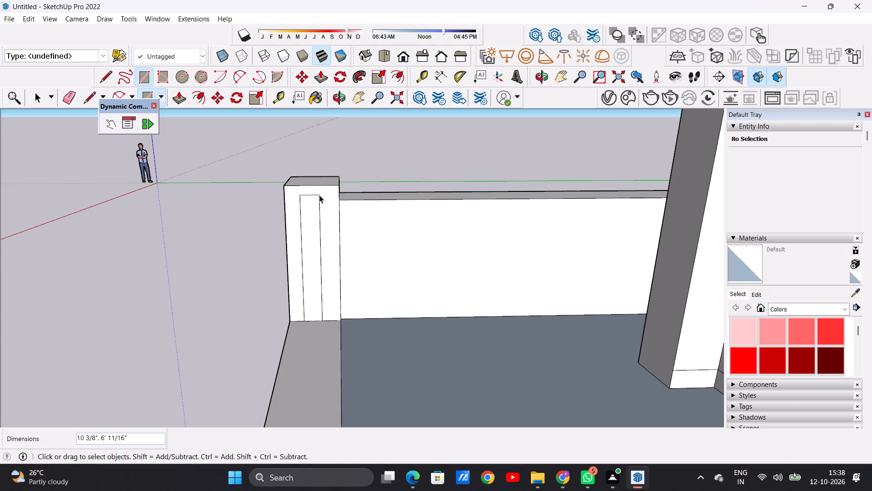
key(space)
Copy the corner pillar's vertical rectangle about 20 ft 3 in along the threshold onto the first capped pillar's entrance-facing side.
double_click(312, 256)
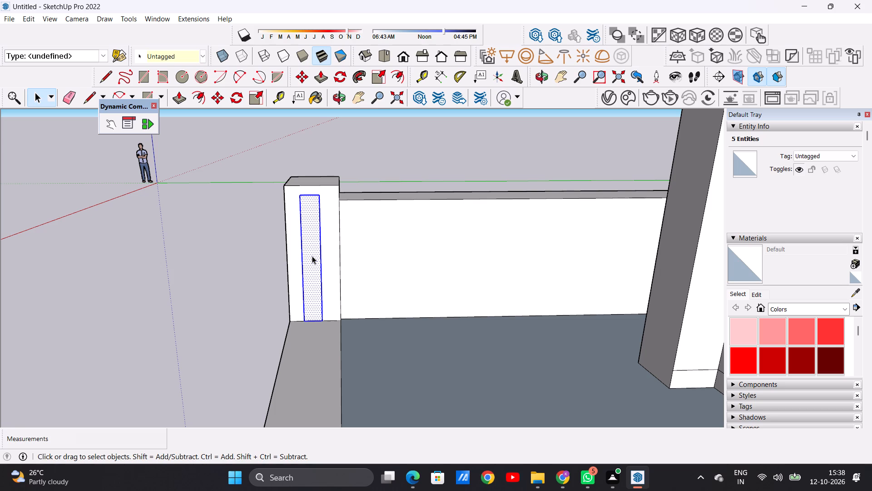
key(m)
scroll(311, 270, down, 5)
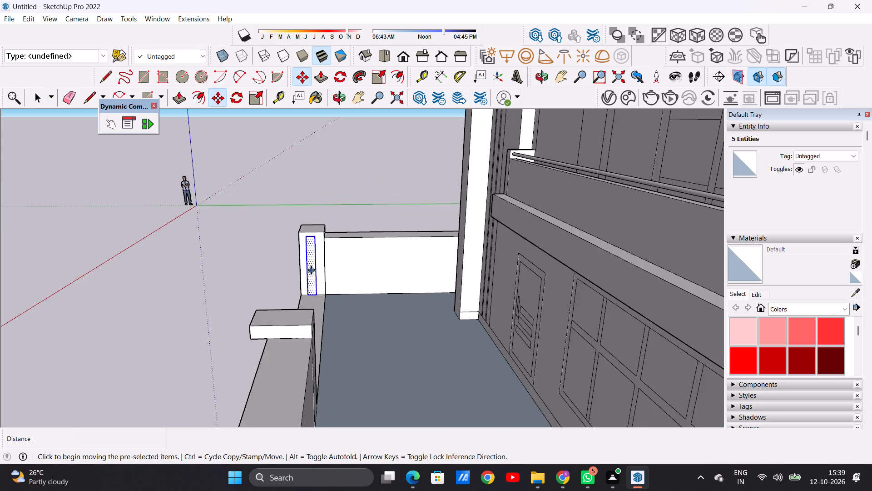
scroll(311, 270, down, 6)
middle_drag(286, 296, 538, 249)
scroll(371, 287, down, 6)
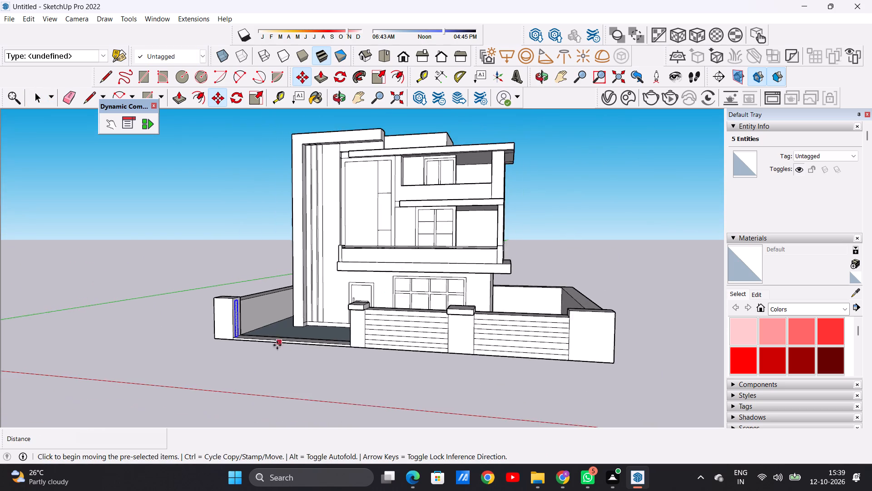
scroll(254, 352, up, 20)
scroll(254, 352, up, 3)
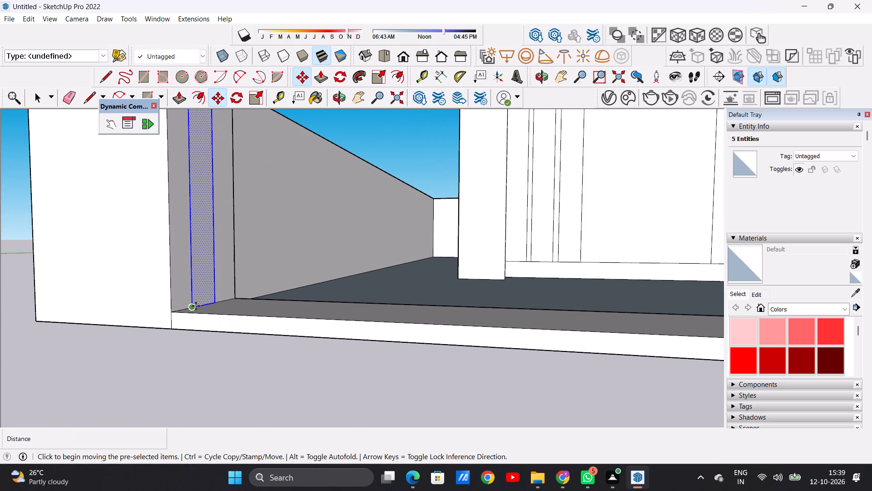
click(196, 306)
scroll(298, 309, down, 3)
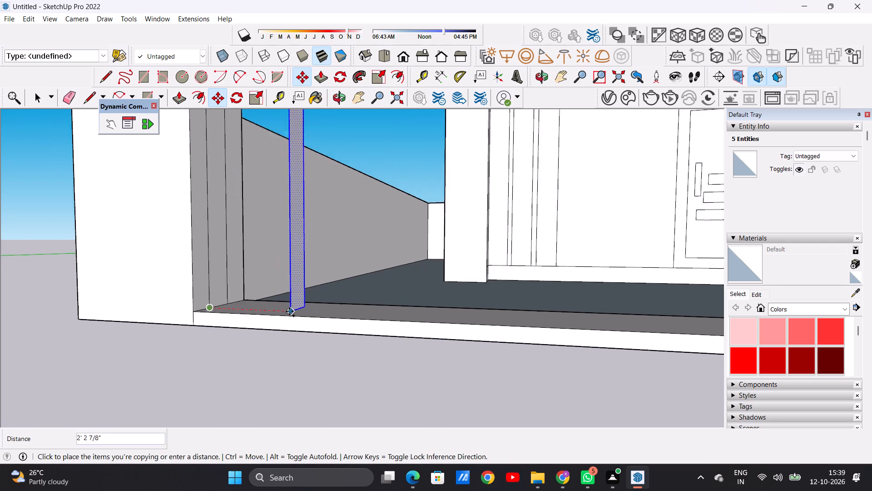
scroll(289, 311, down, 13)
scroll(441, 308, up, 5)
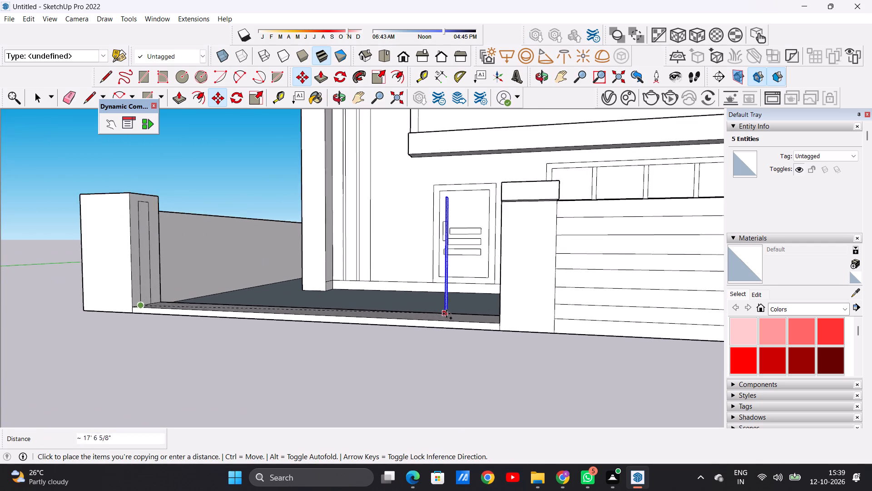
scroll(446, 314, up, 8)
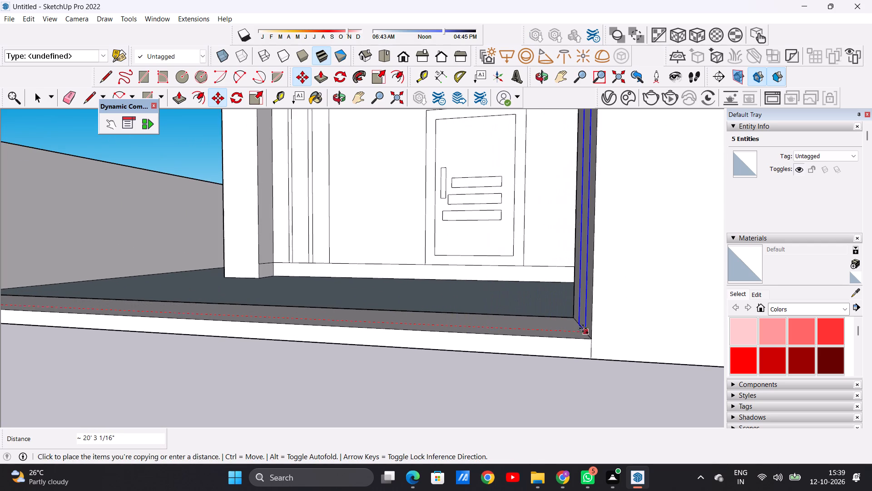
click(585, 330)
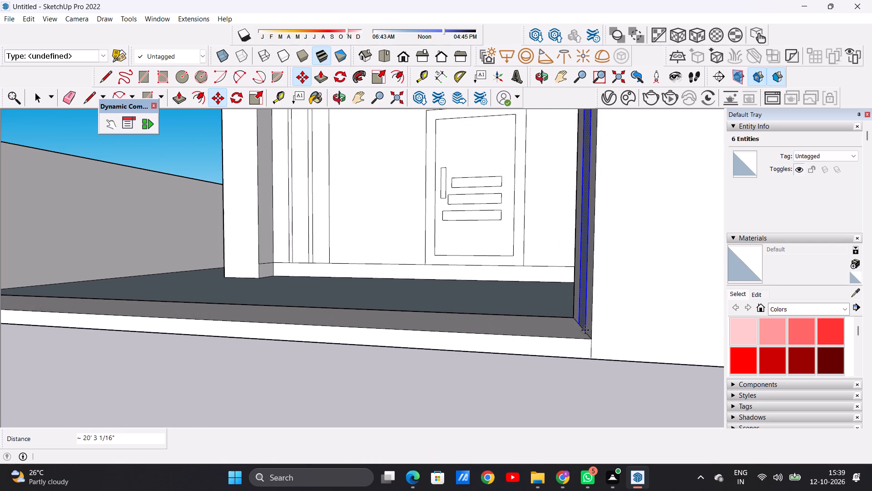
key(space)
click(506, 385)
scroll(492, 333, down, 3)
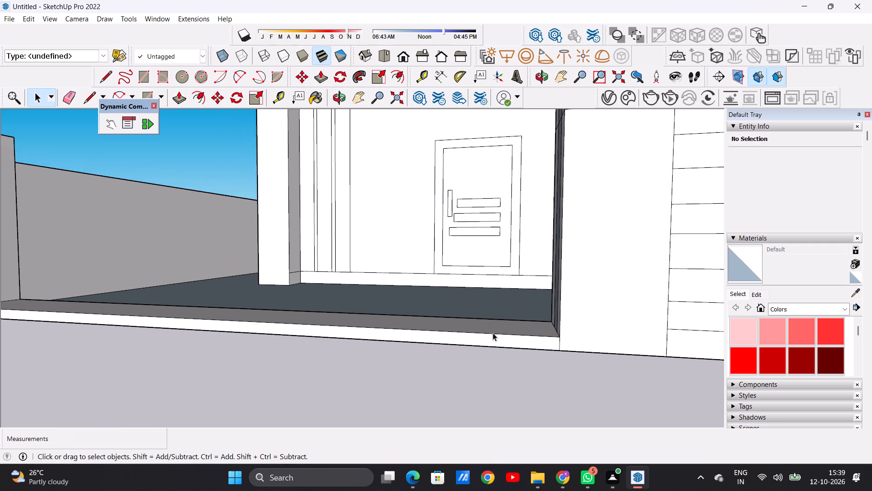
scroll(493, 333, down, 1)
middle_drag(500, 326, 621, 351)
scroll(520, 348, down, 6)
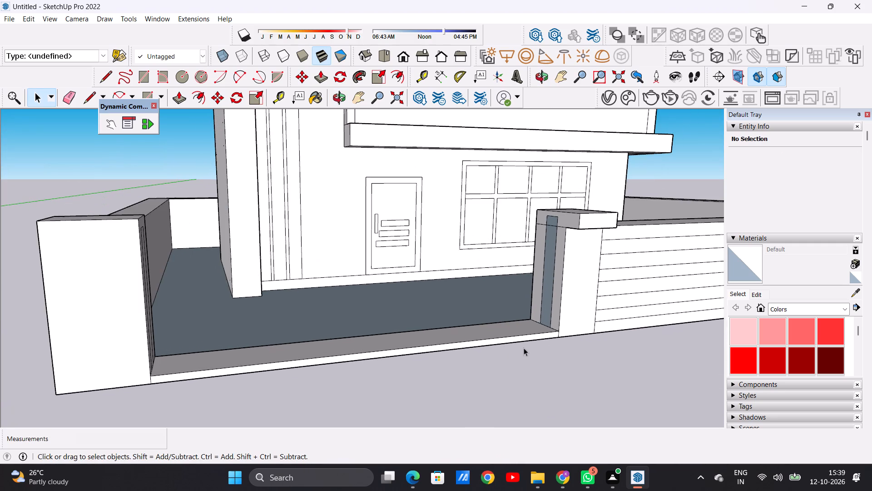
Undo the copy of the vertical rectangle on the first capped pillar's entrance-facing side.
scroll(565, 340, up, 7)
scroll(536, 312, up, 7)
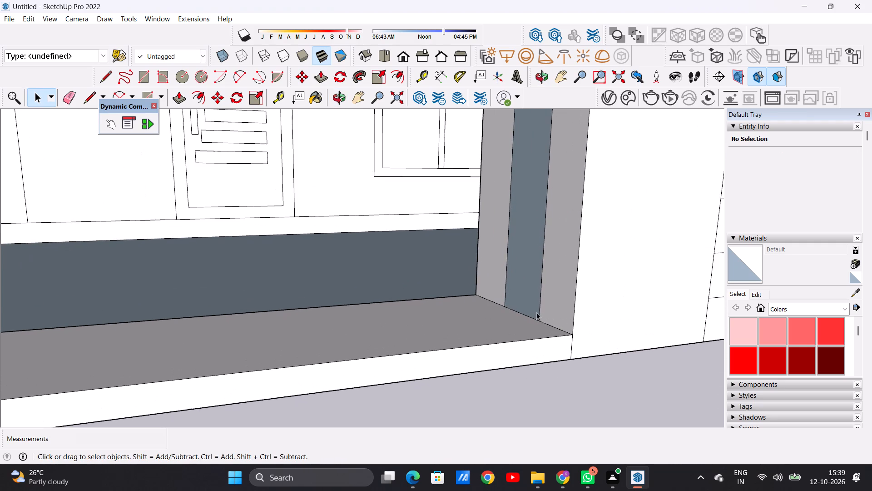
scroll(516, 325, down, 11)
middle_drag(540, 344, 336, 316)
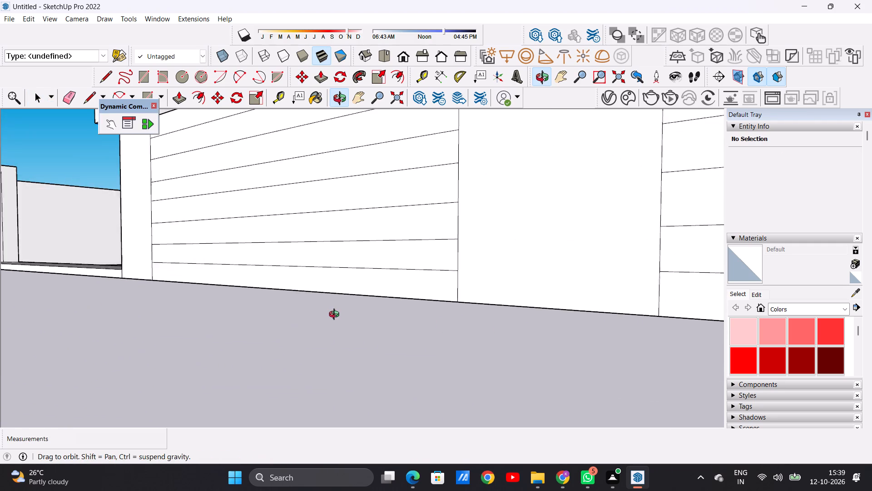
middle_drag(336, 316, 372, 330)
scroll(424, 324, down, 8)
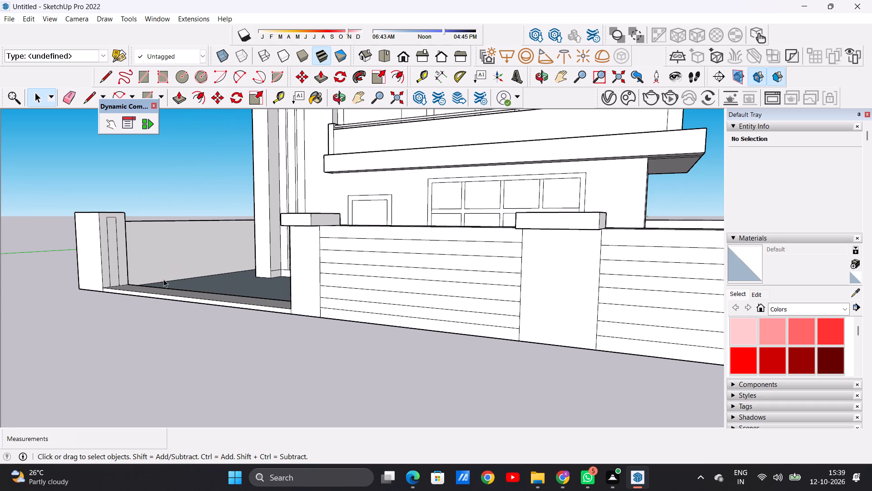
key(ctrl+z)
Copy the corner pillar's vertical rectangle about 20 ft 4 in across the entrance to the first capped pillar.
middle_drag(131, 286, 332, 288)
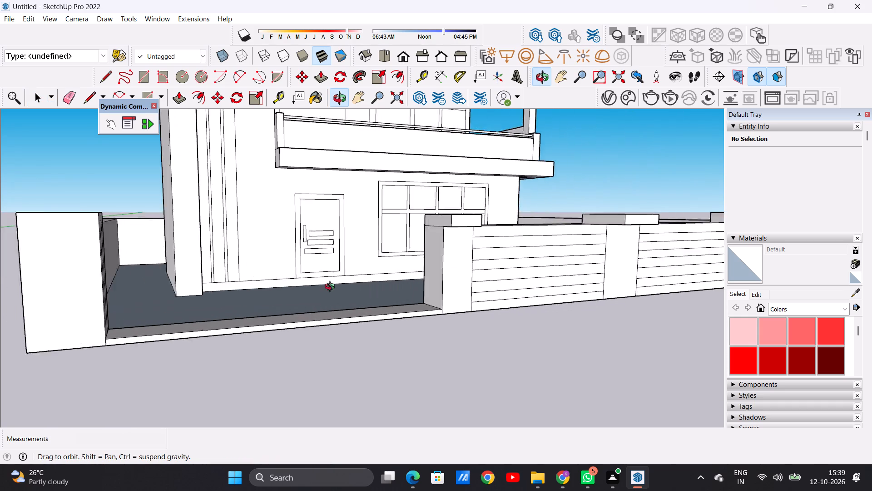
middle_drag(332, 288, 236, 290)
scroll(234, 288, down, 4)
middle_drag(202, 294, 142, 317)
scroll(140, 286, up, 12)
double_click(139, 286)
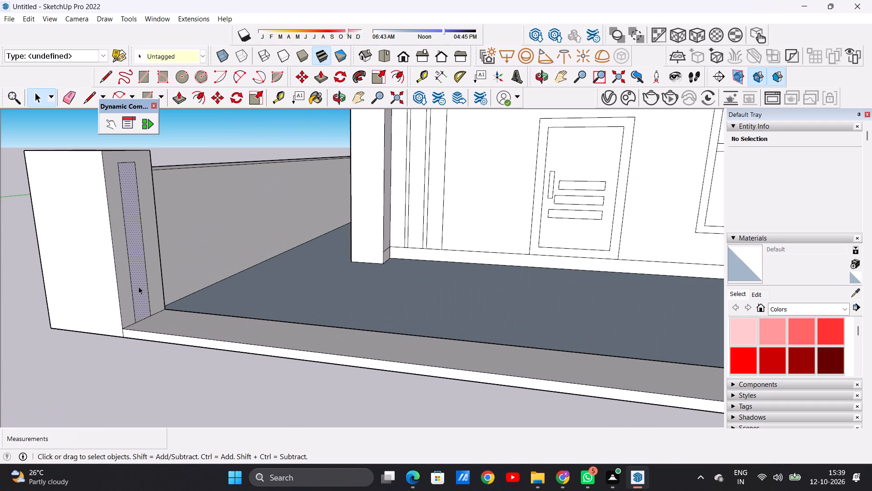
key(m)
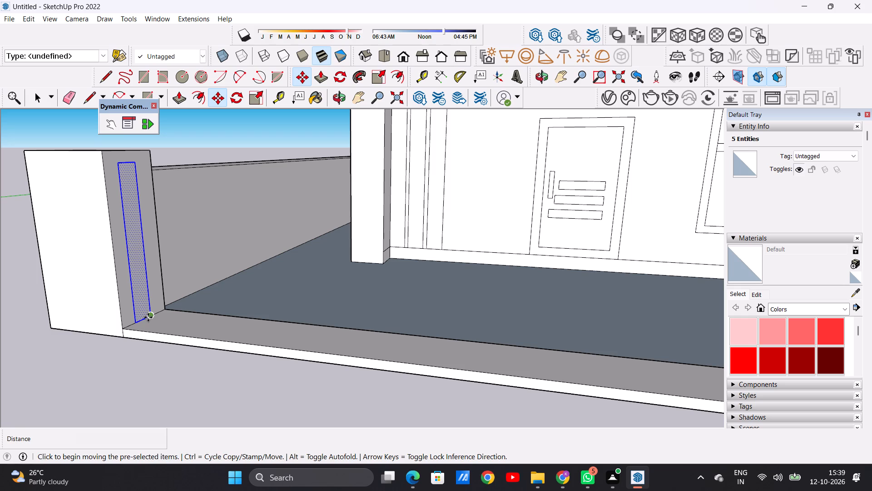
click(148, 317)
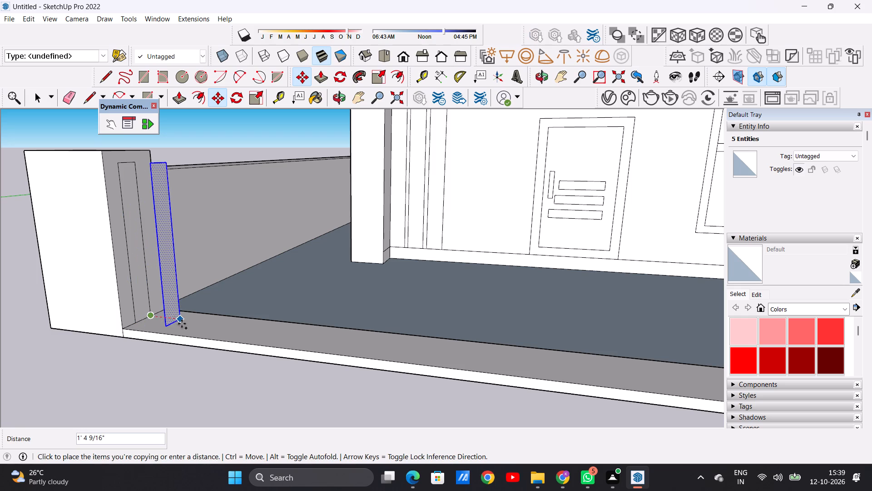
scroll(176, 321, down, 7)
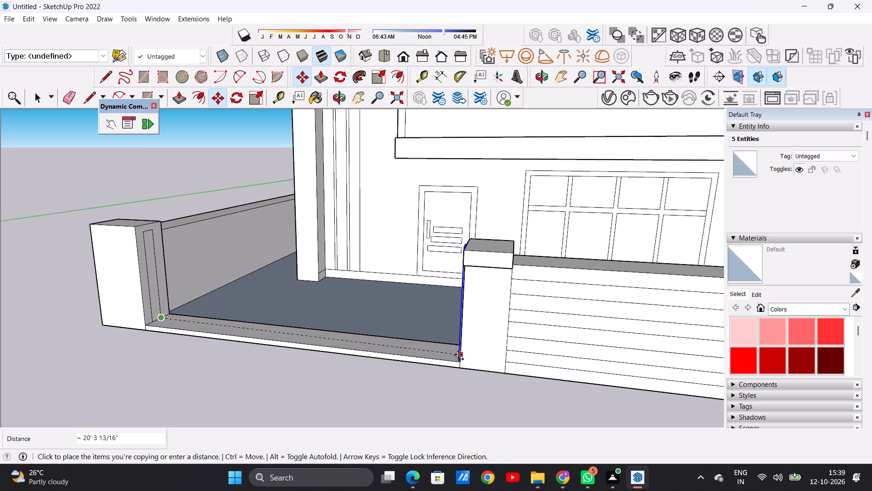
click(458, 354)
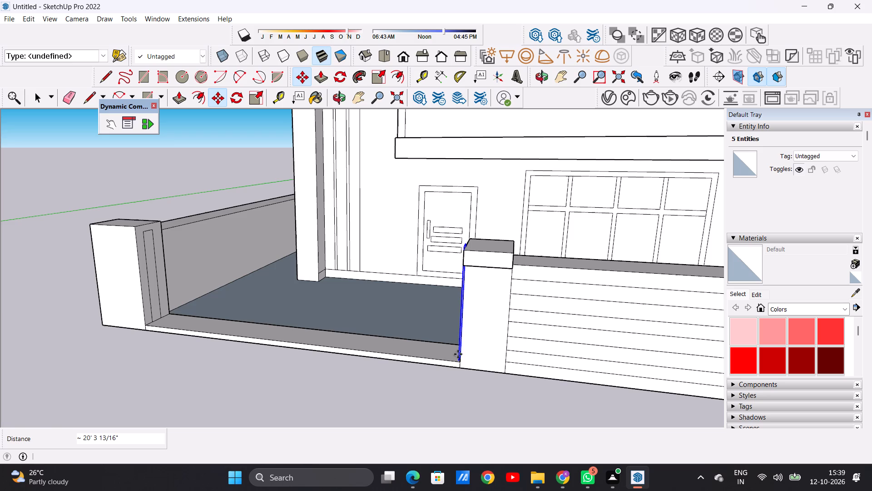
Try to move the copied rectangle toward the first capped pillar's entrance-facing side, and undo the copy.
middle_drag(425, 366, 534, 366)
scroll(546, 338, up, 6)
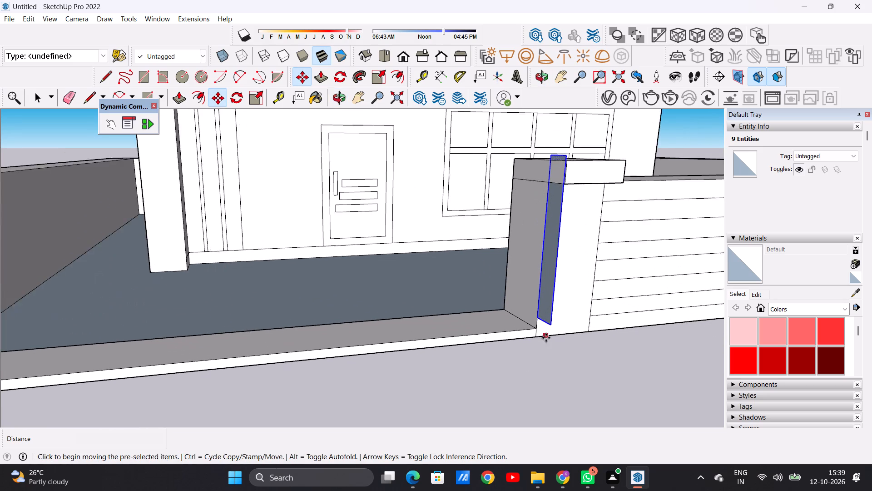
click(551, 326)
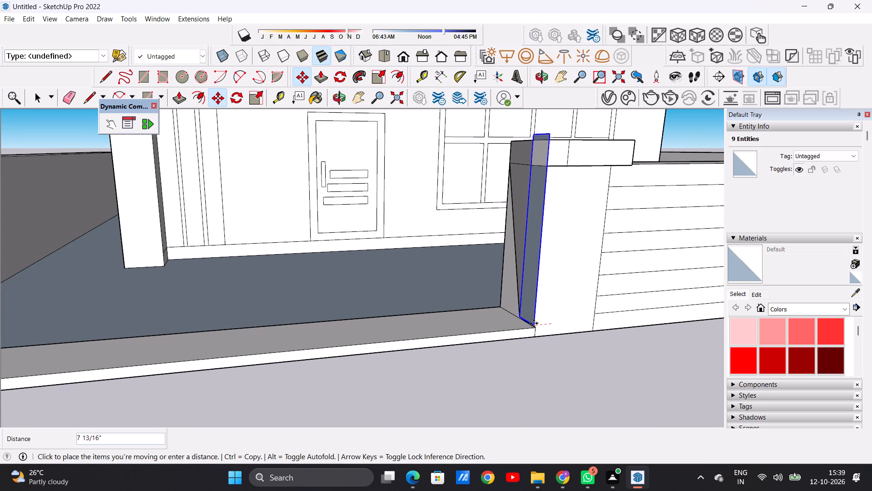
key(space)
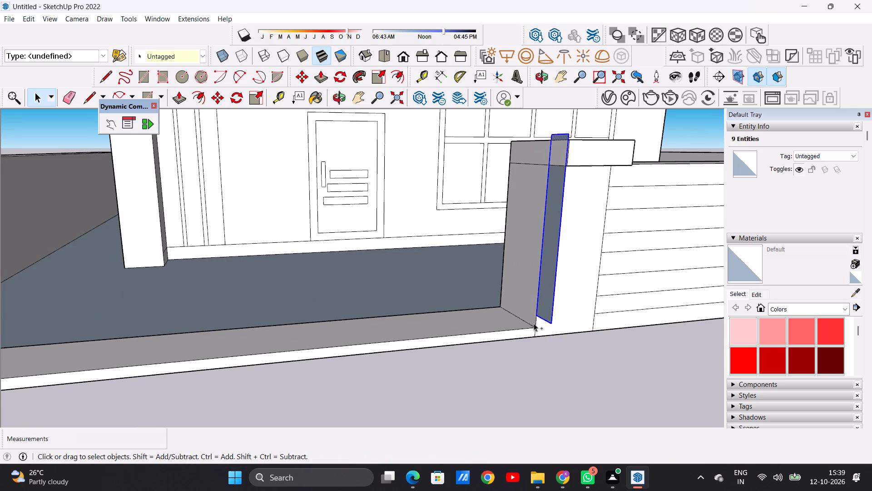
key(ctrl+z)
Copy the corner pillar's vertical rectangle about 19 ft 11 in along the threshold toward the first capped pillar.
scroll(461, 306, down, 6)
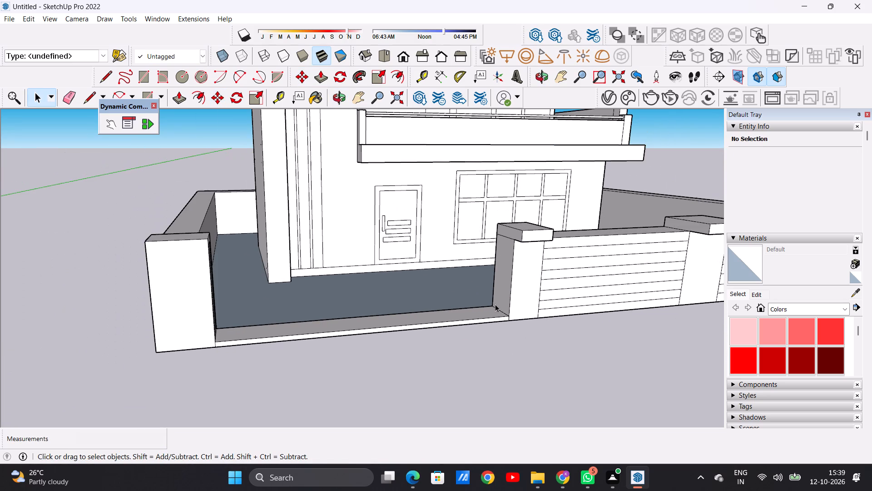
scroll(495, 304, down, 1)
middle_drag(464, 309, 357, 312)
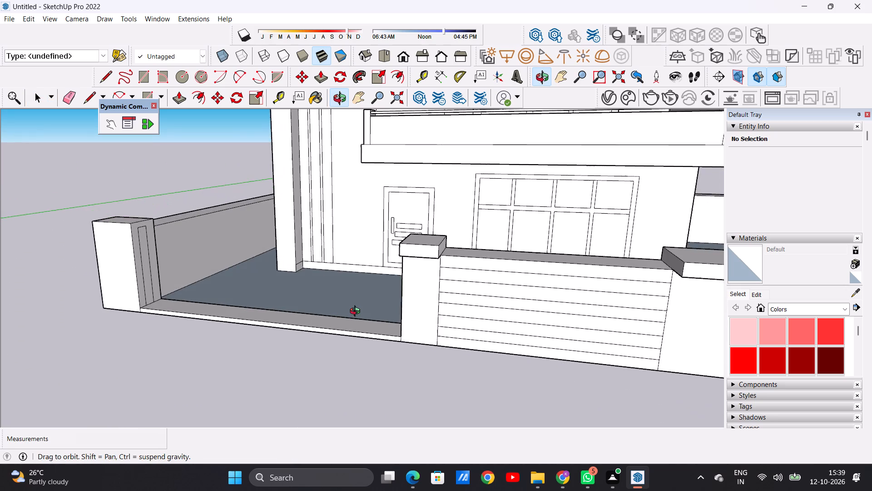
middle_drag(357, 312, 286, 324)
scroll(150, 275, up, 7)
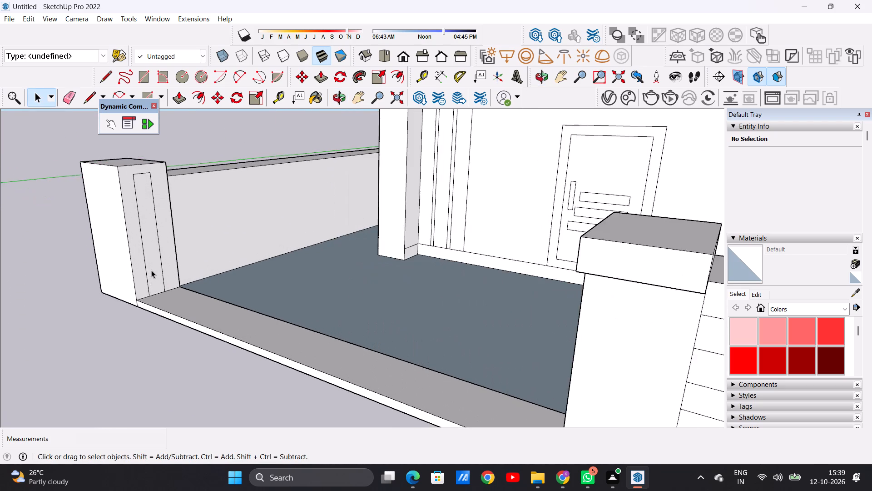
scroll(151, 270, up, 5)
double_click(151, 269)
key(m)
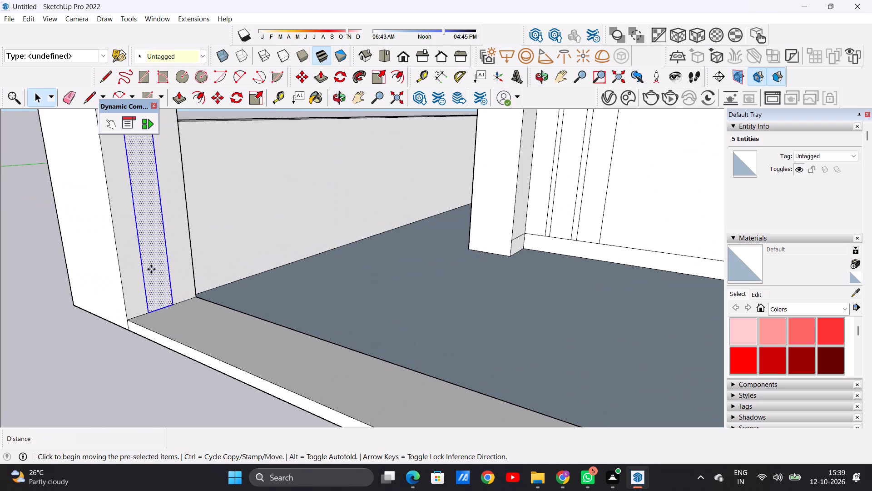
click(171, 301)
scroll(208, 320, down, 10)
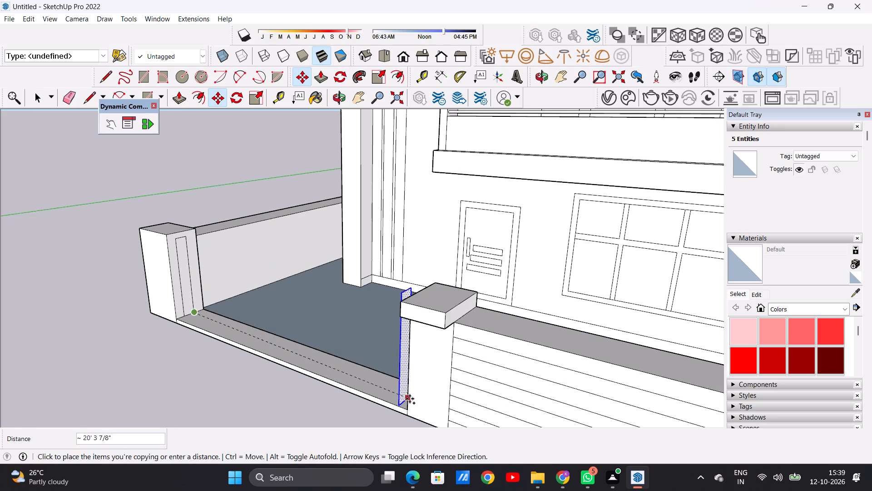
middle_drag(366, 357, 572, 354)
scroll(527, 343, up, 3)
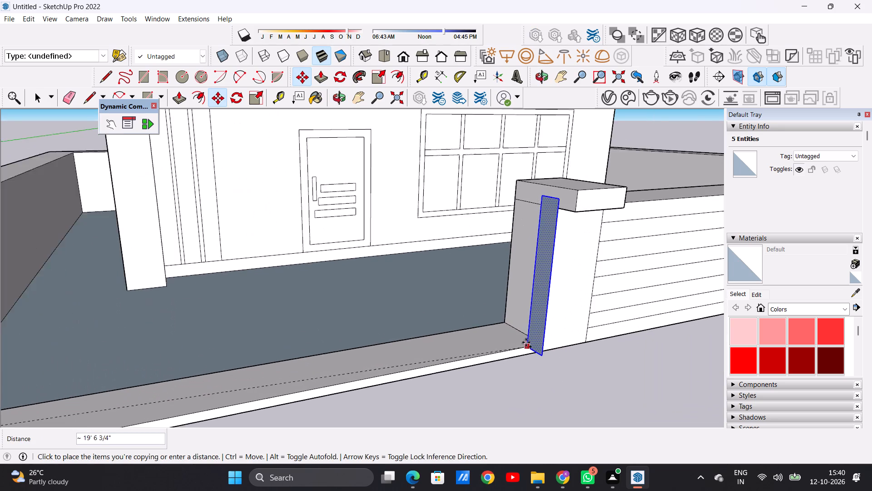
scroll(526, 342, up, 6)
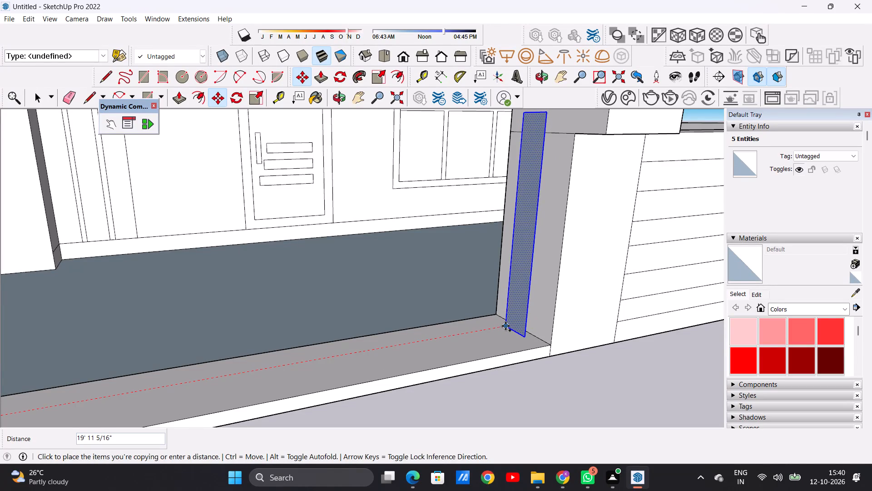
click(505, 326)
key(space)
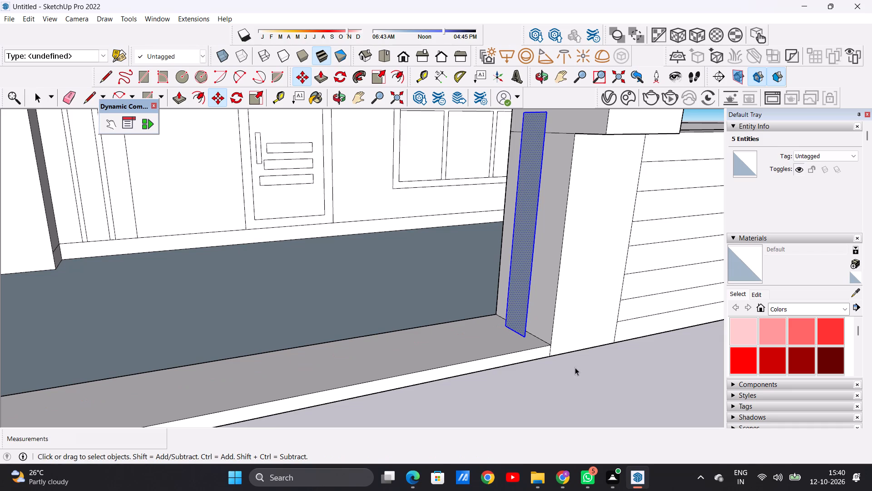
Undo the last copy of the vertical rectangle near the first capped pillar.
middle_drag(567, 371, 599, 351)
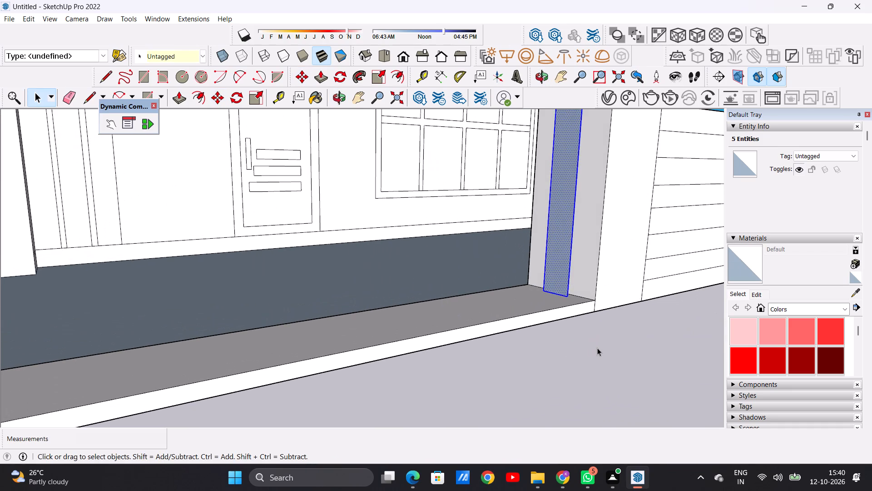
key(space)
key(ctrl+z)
Copy the corner pillar's vertical rectangle about 20 ft 3 in along the threshold onto the first capped pillar's entrance-facing side.
scroll(440, 369, down, 6)
middle_drag(447, 341, 504, 334)
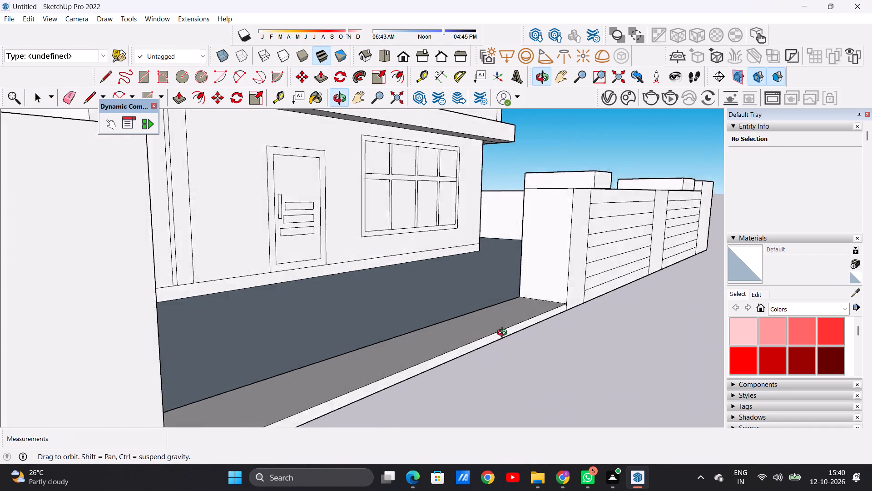
middle_drag(504, 334, 518, 343)
scroll(536, 314, up, 2)
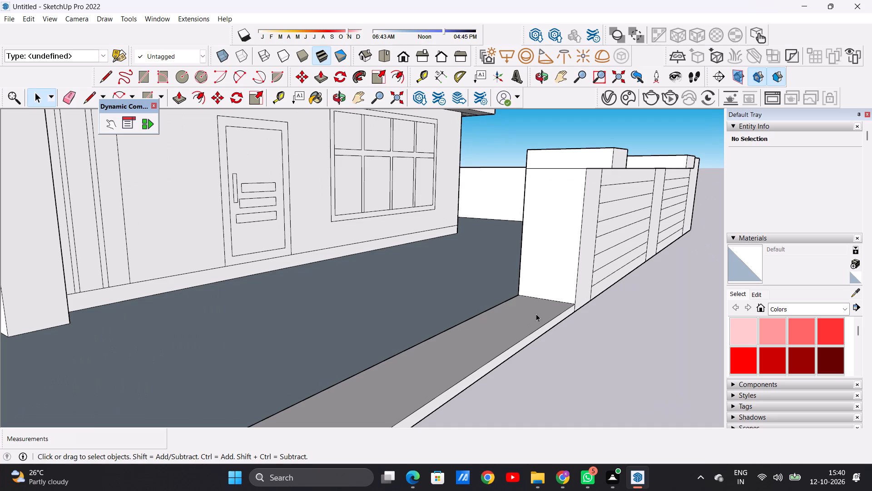
scroll(500, 315, down, 20)
middle_drag(521, 302, 407, 299)
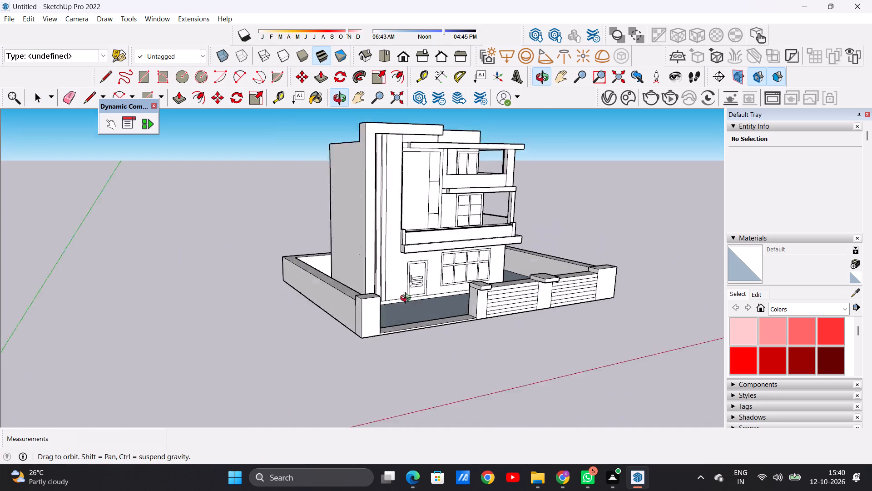
middle_drag(407, 299, 182, 300)
scroll(209, 285, up, 18)
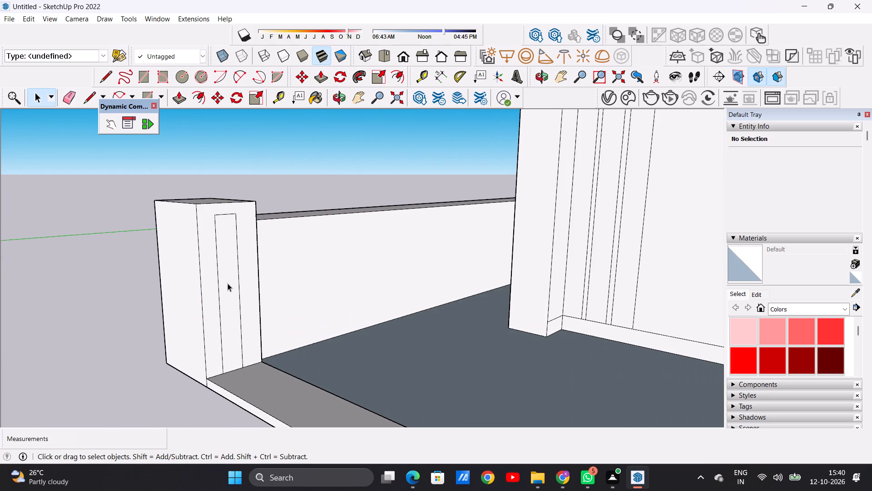
double_click(228, 283)
key(m)
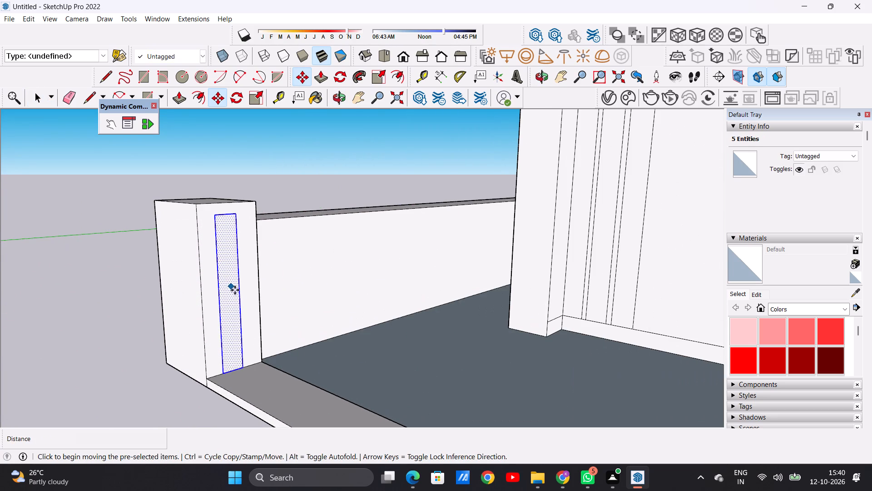
click(244, 366)
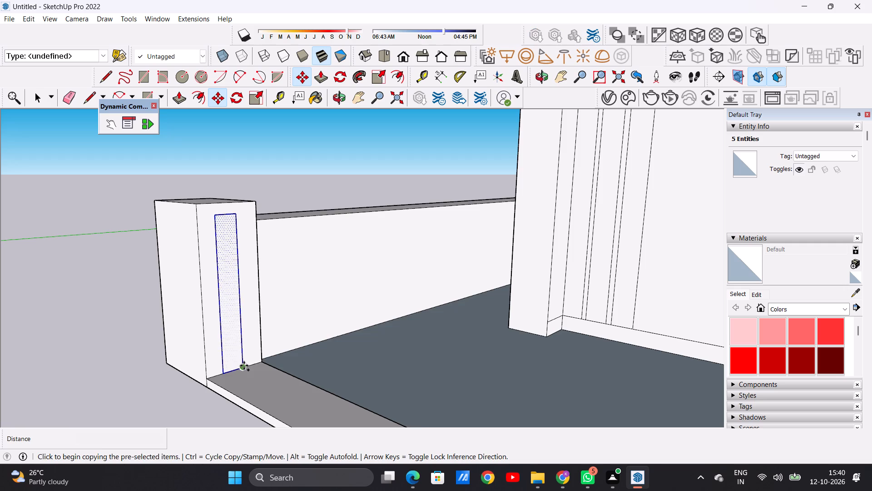
scroll(278, 378, down, 11)
middle_drag(341, 406, 539, 390)
scroll(471, 400, up, 12)
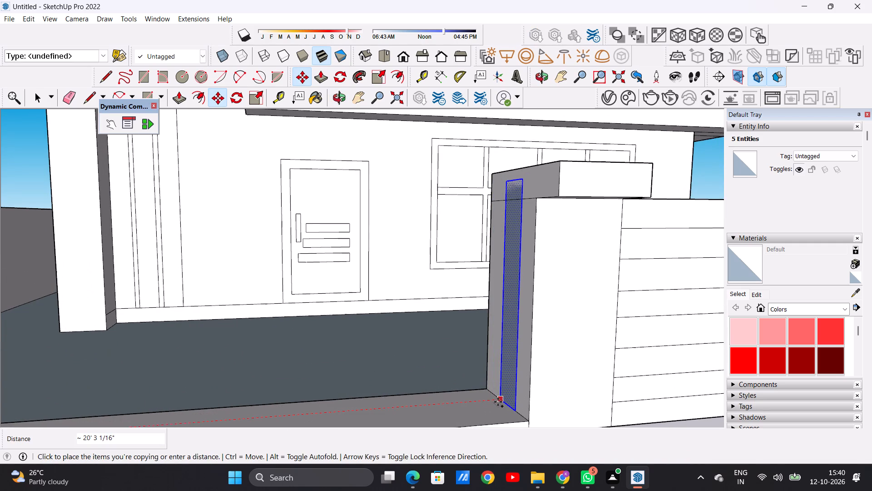
click(498, 402)
key(space)
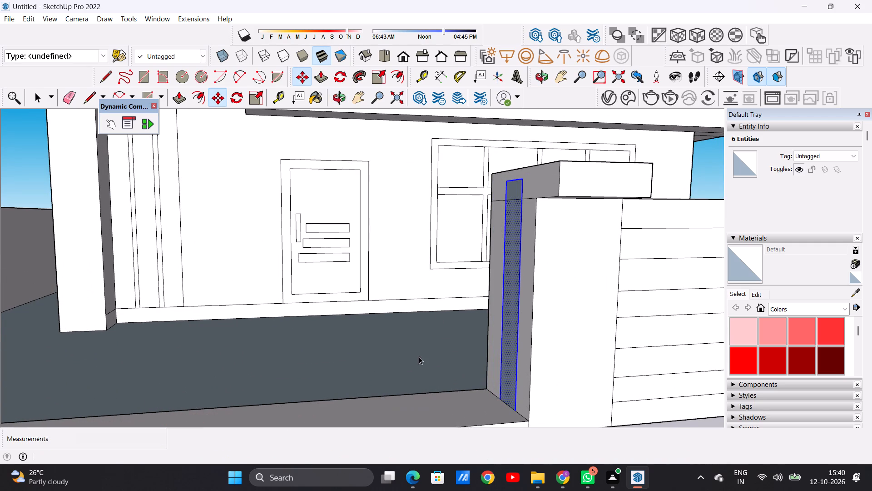
scroll(438, 314, down, 6)
click(494, 410)
Erase the cap-to-pillar edge segments within and on both sides of the vertical rectangle on the first capped pillar's entrance-facing side.
middle_drag(448, 299, 583, 297)
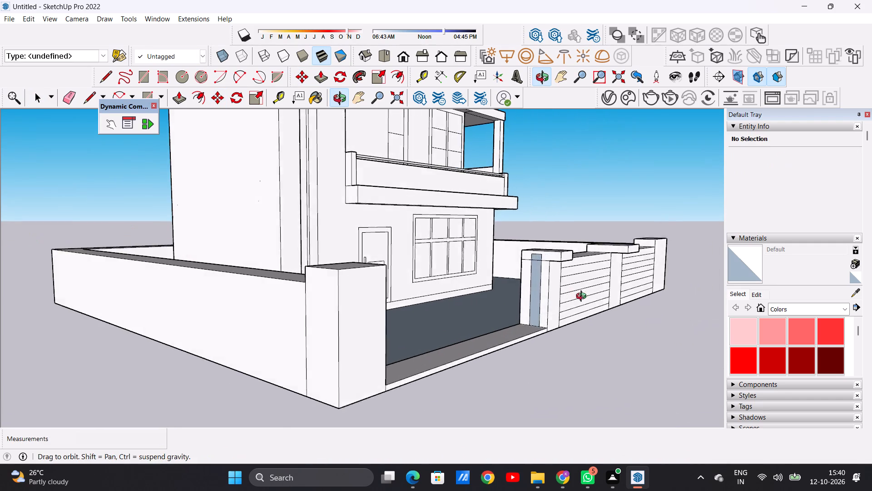
middle_drag(583, 297, 586, 297)
scroll(582, 356, up, 9)
scroll(569, 366, down, 5)
middle_drag(566, 365, 462, 368)
scroll(504, 369, down, 5)
middle_drag(494, 372, 356, 350)
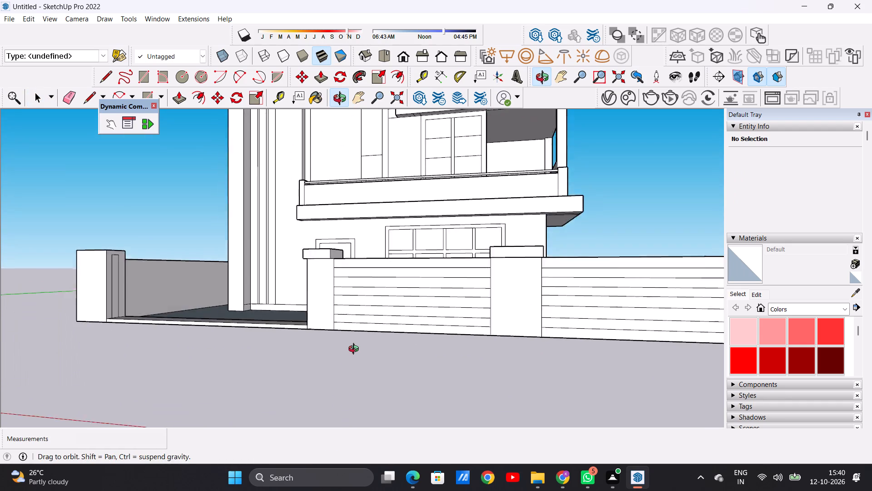
middle_drag(356, 350, 518, 383)
scroll(453, 266, up, 12)
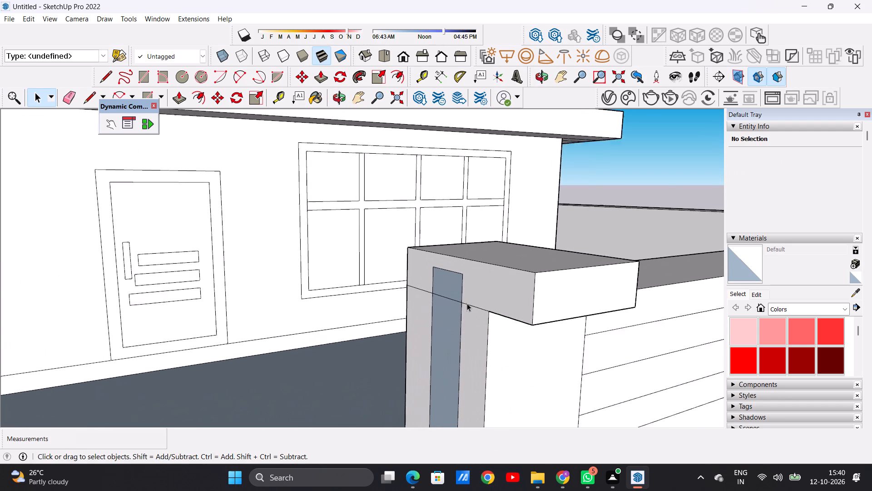
scroll(467, 303, up, 8)
key(e)
drag(471, 310, 471, 320)
drag(471, 303, 474, 318)
drag(423, 283, 424, 298)
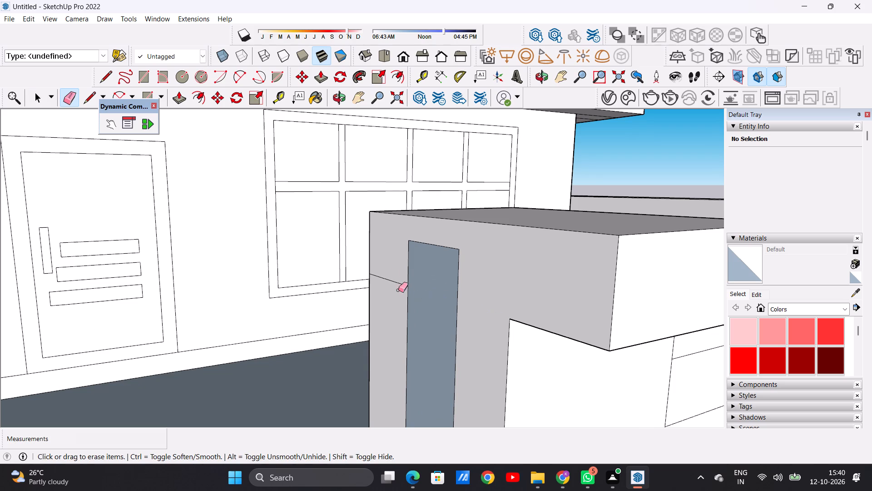
drag(387, 278, 386, 290)
key(space)
scroll(472, 295, down, 9)
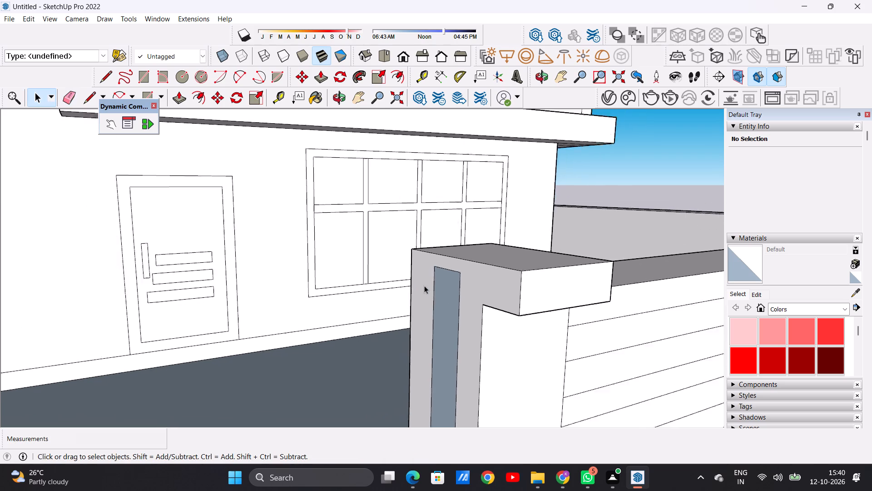
Push/Pull the vertical rectangle on the first capped pillar's entrance-facing side outward about 4 1/2 in.
scroll(424, 286, down, 14)
middle_drag(470, 339, 233, 308)
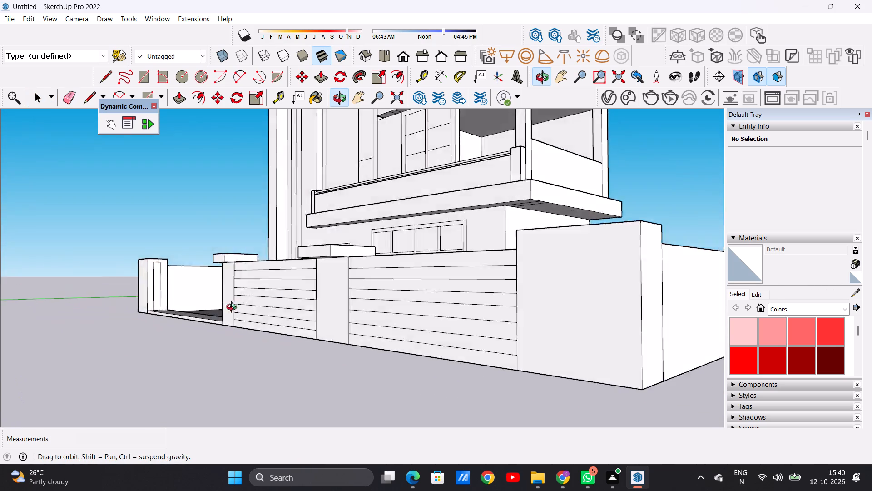
middle_drag(233, 308, 505, 358)
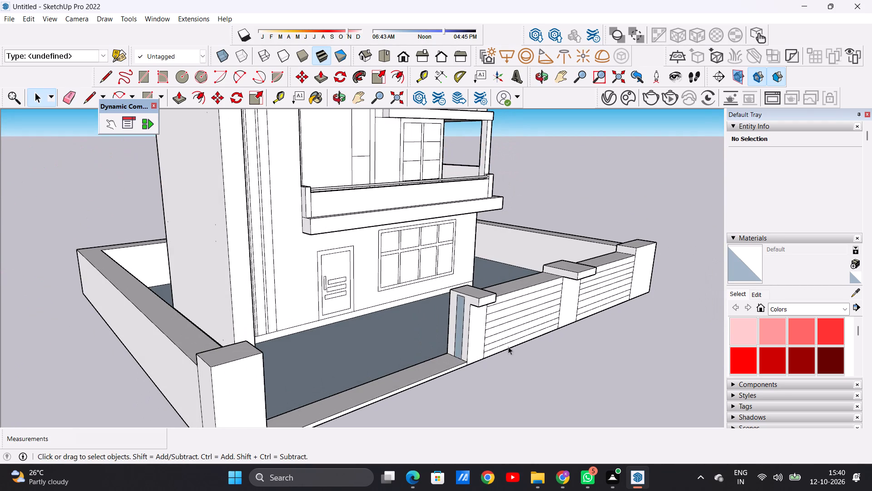
scroll(466, 342, up, 3)
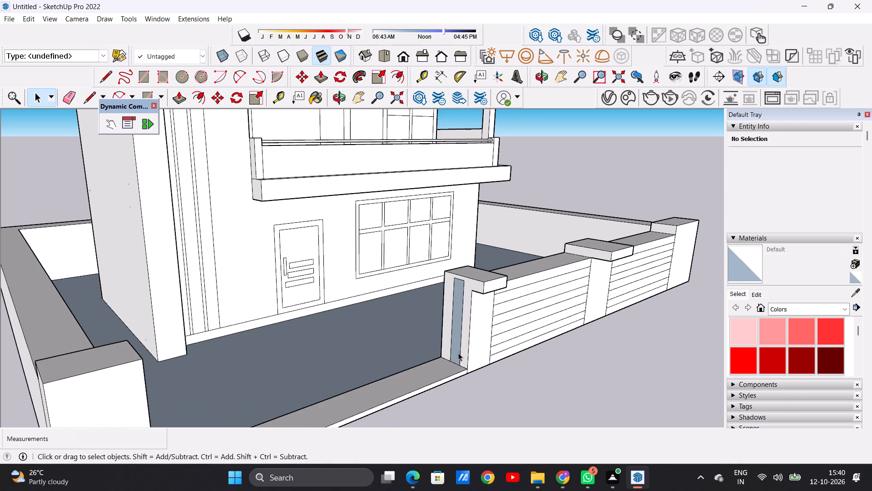
key(p)
scroll(453, 339, up, 6)
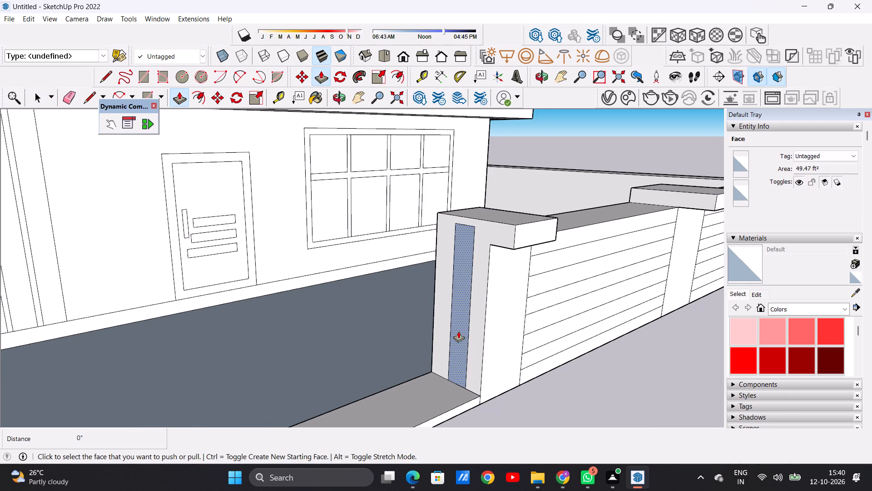
click(458, 331)
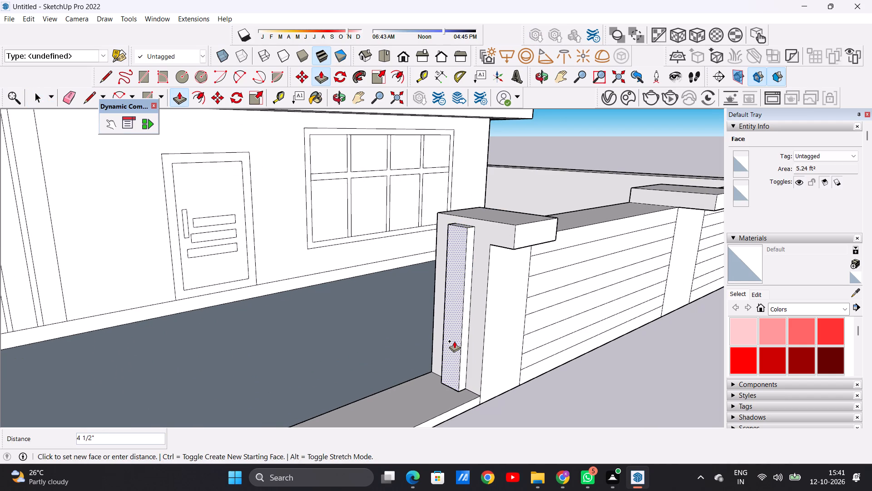
click(454, 341)
Push/Pull the matching vertical rectangle on the corner pillar outward into the entrance opening by about 6 13/16 in.
scroll(460, 389, down, 2)
scroll(460, 390, up, 1)
scroll(460, 390, down, 11)
middle_drag(507, 386, 395, 378)
scroll(399, 376, down, 11)
middle_drag(298, 366, 211, 346)
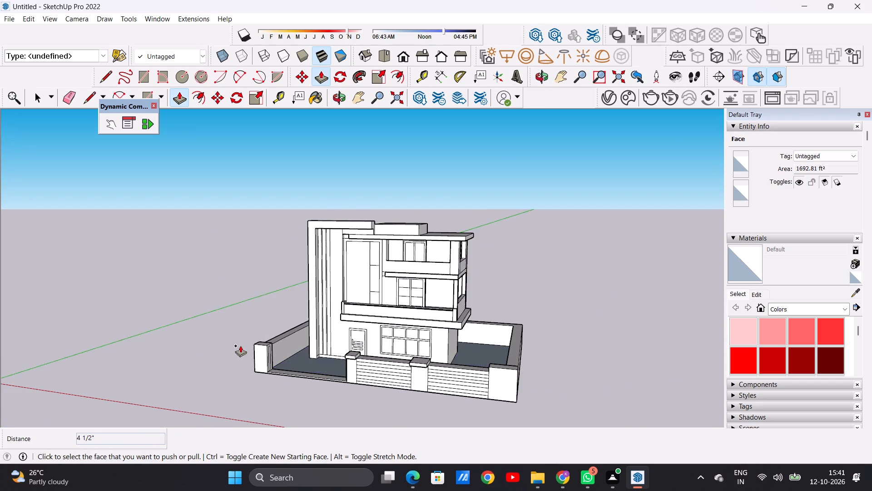
scroll(267, 348, up, 20)
scroll(267, 348, up, 1)
click(275, 358)
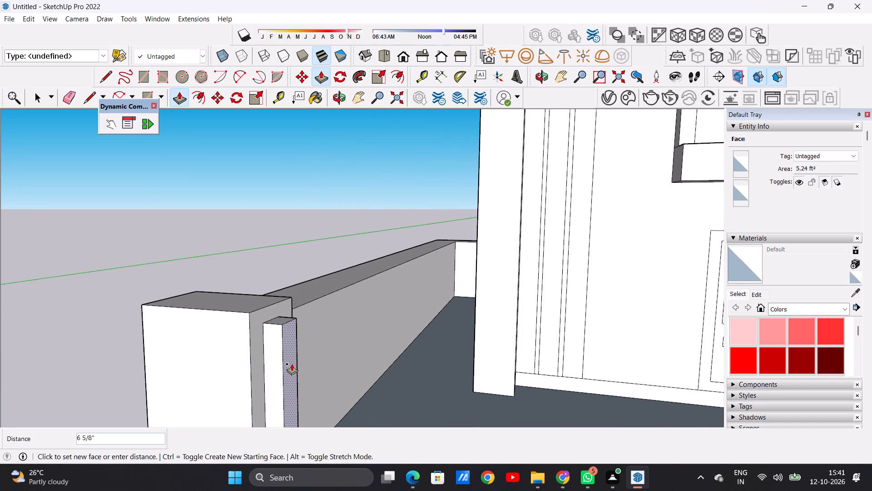
click(292, 364)
Push/Pull the first capped pillar's raised vertical strip a further 2 3/4 in or so into the entrance opening.
scroll(337, 370, down, 2)
scroll(340, 370, up, 1)
scroll(342, 369, down, 15)
middle_drag(386, 395, 443, 394)
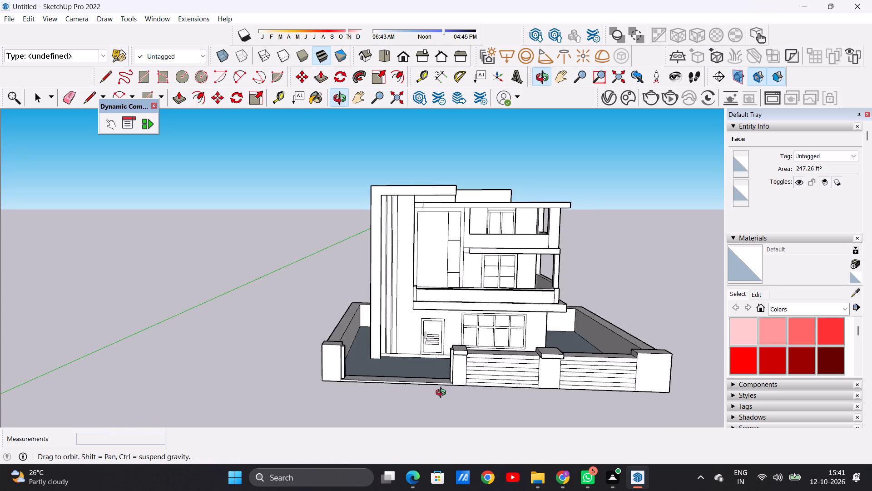
middle_drag(443, 394, 442, 384)
scroll(453, 368, up, 4)
scroll(453, 367, down, 1)
scroll(453, 367, up, 20)
scroll(453, 367, up, 3)
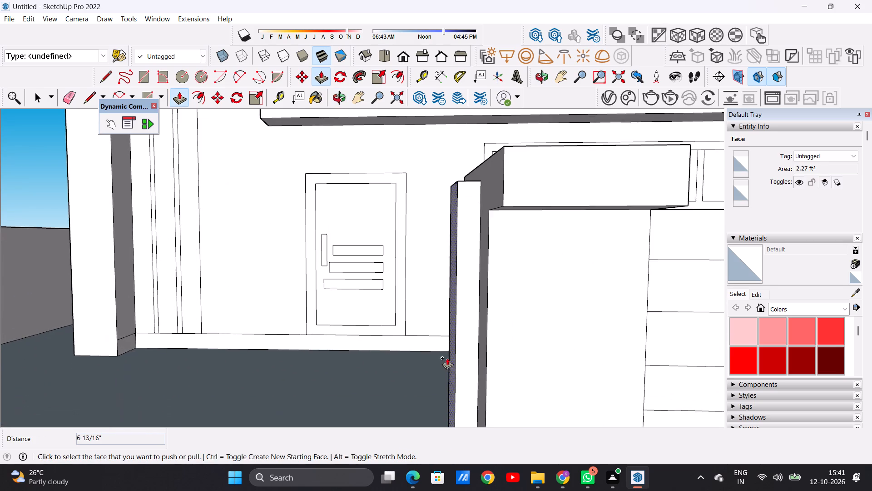
middle_drag(441, 355, 510, 369)
scroll(442, 333, down, 11)
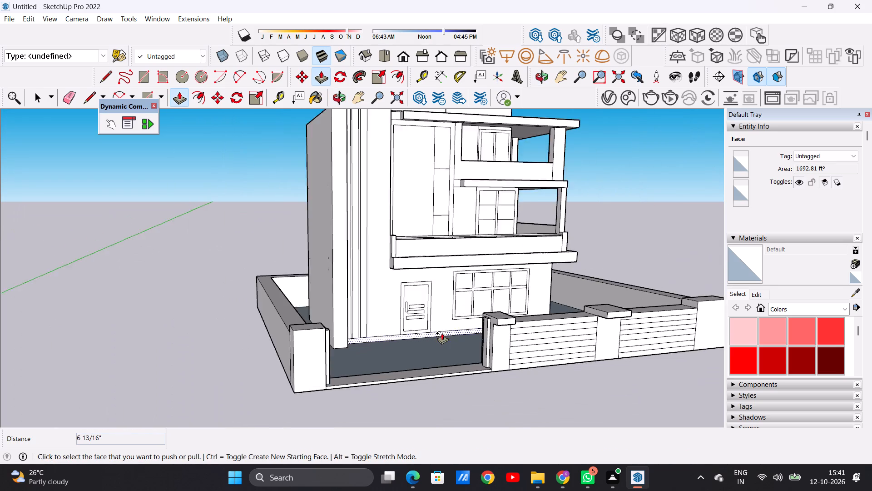
scroll(442, 333, down, 2)
scroll(487, 332, up, 16)
scroll(476, 331, down, 1)
scroll(476, 331, up, 4)
click(476, 331)
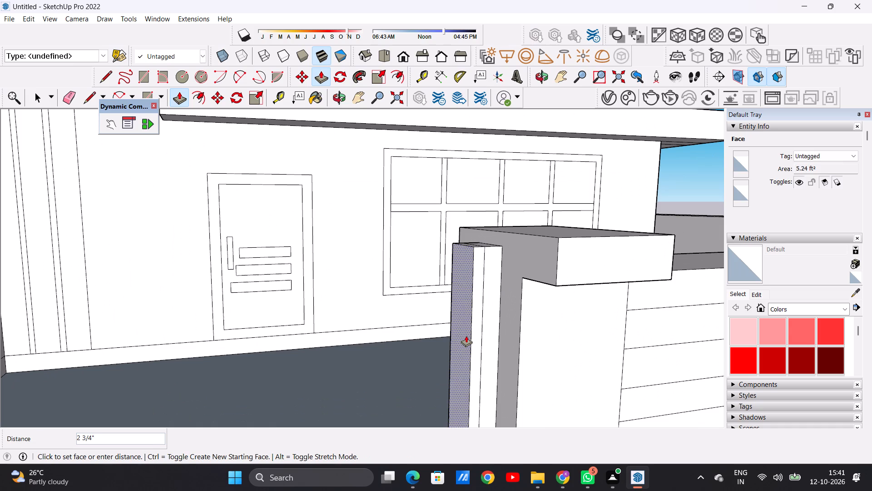
click(466, 336)
key(space)
Draw lines from the corner pillar strip's top corners to both pillar edges, about 8 5/16 in and 10 5/8 in long.
scroll(473, 346, down, 12)
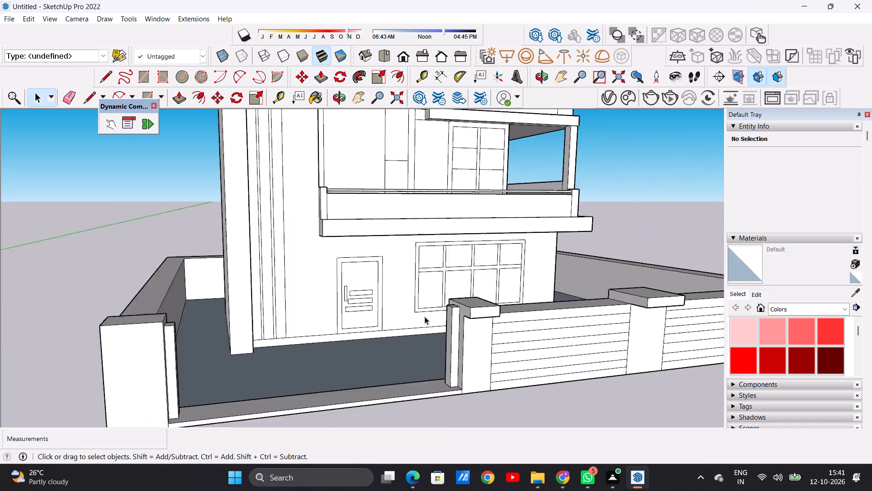
scroll(425, 316, down, 10)
middle_drag(423, 341, 363, 320)
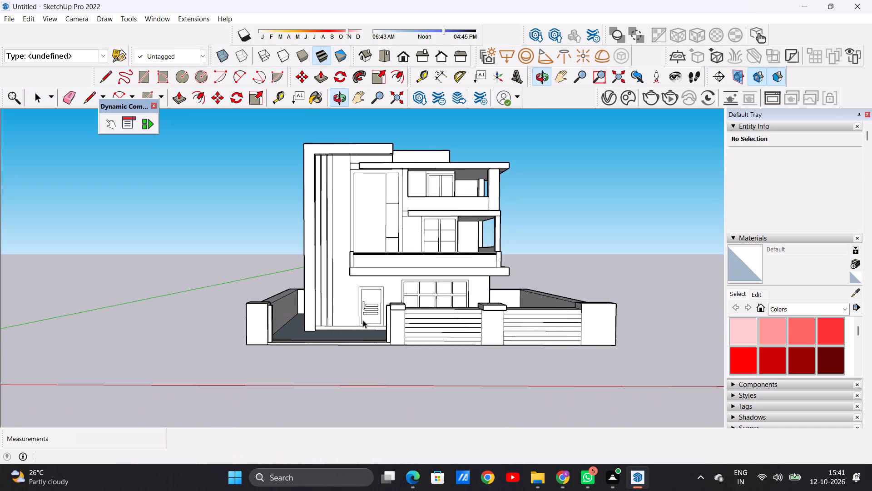
middle_drag(379, 328, 175, 365)
scroll(244, 305, up, 3)
scroll(244, 305, down, 1)
scroll(244, 305, up, 2)
scroll(276, 292, down, 1)
scroll(276, 292, up, 14)
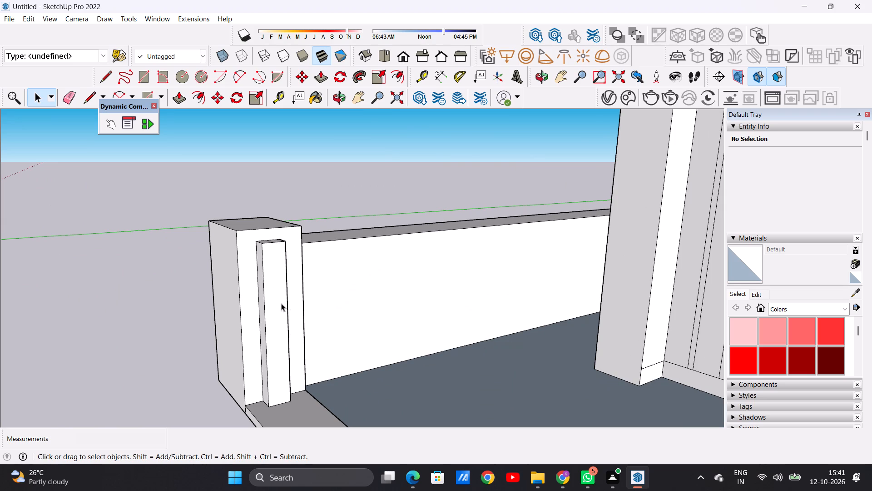
scroll(276, 258, up, 2)
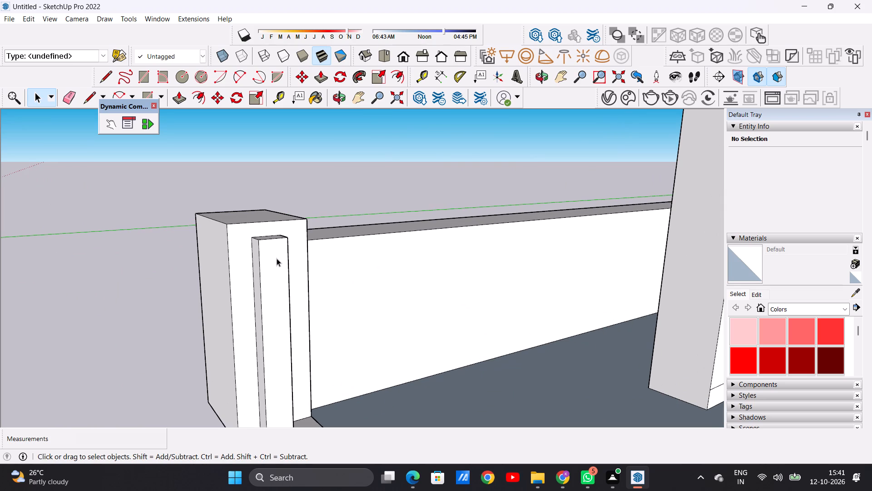
scroll(277, 258, down, 5)
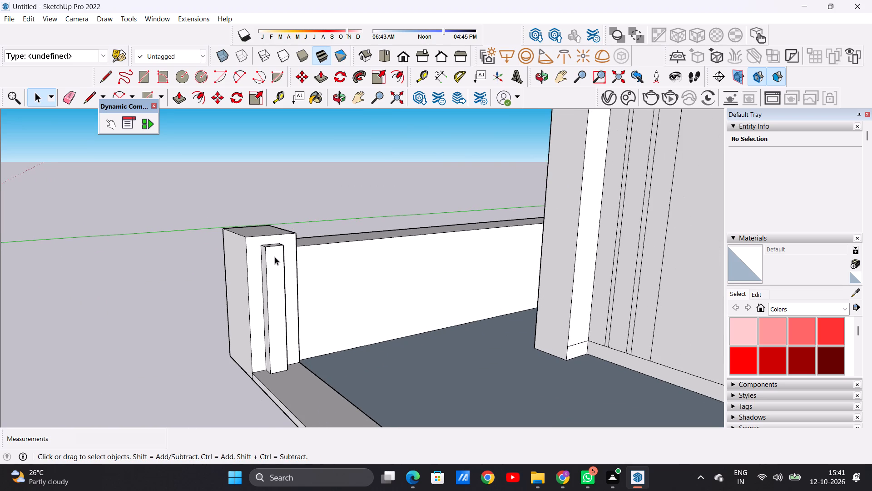
scroll(268, 247, up, 7)
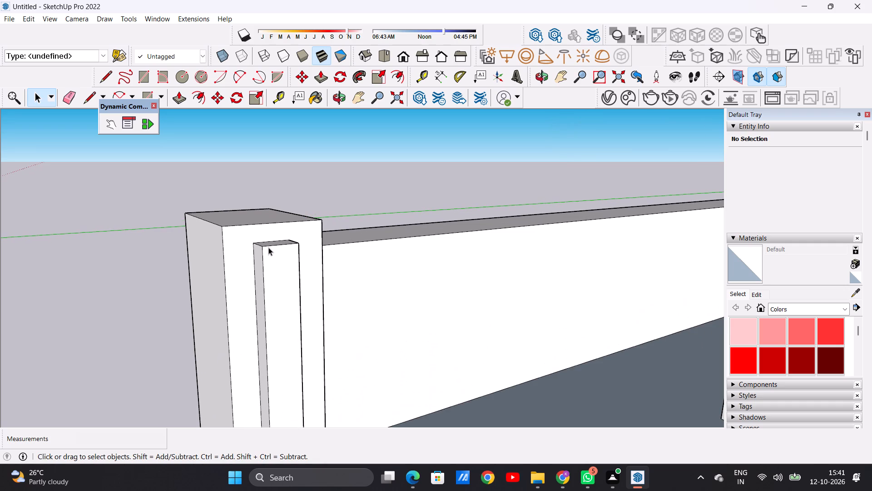
key(l)
scroll(251, 250, up, 2)
scroll(251, 250, down, 1)
scroll(251, 250, up, 4)
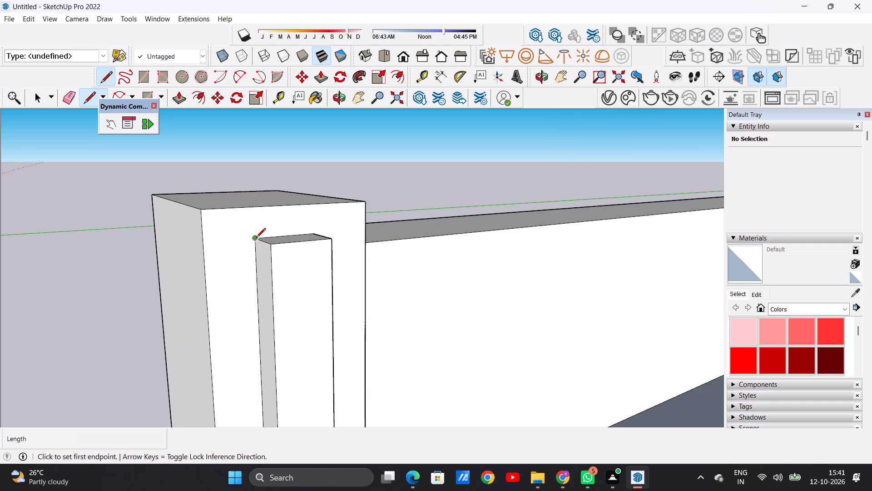
click(256, 238)
click(202, 245)
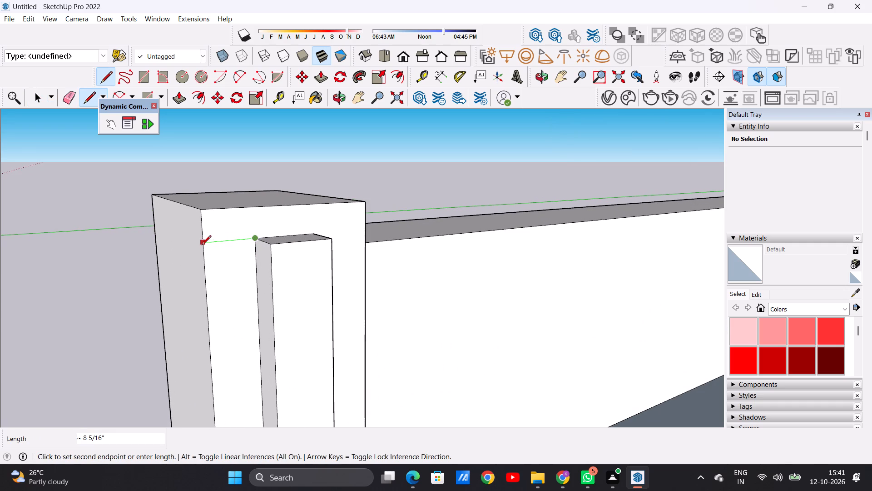
click(312, 232)
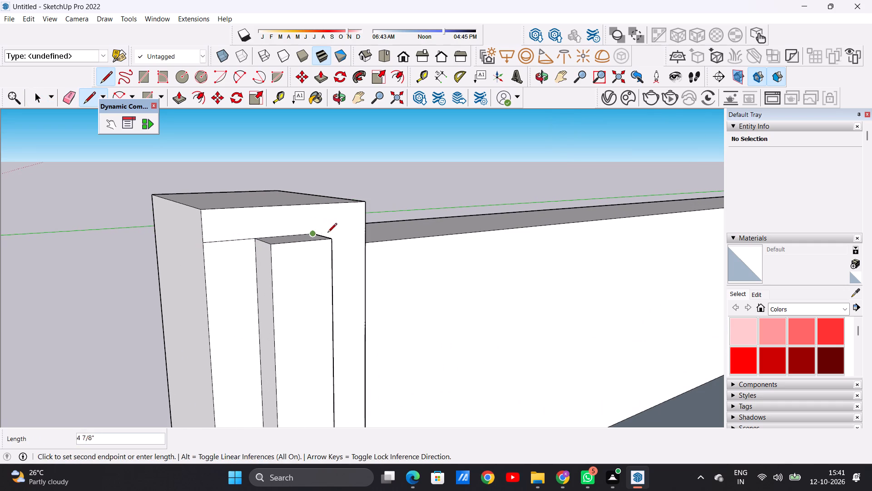
click(366, 229)
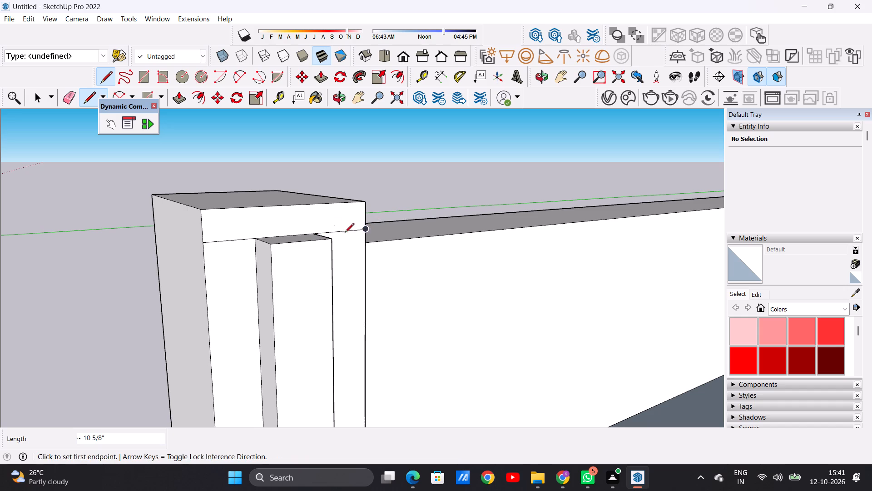
Draw a parallel line about 2 ft 5 5/16 in long across the corner pillar's entrance-facing side, above the strip-top line.
scroll(244, 235, up, 6)
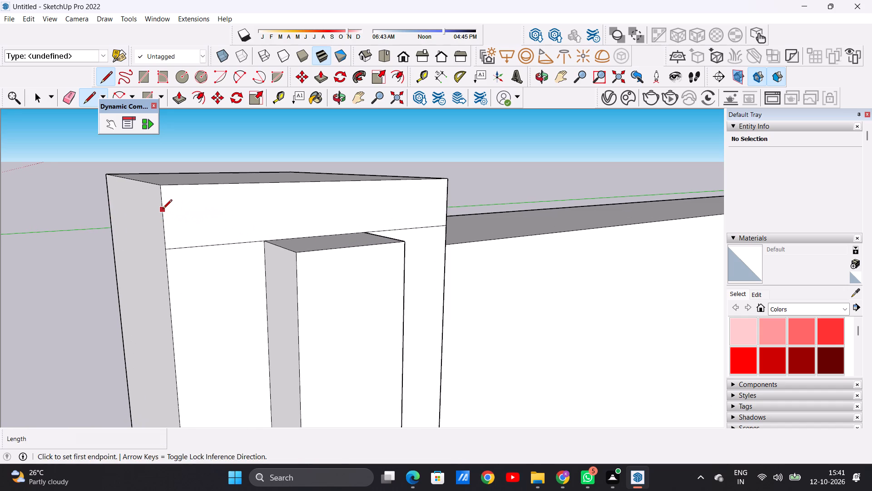
click(163, 210)
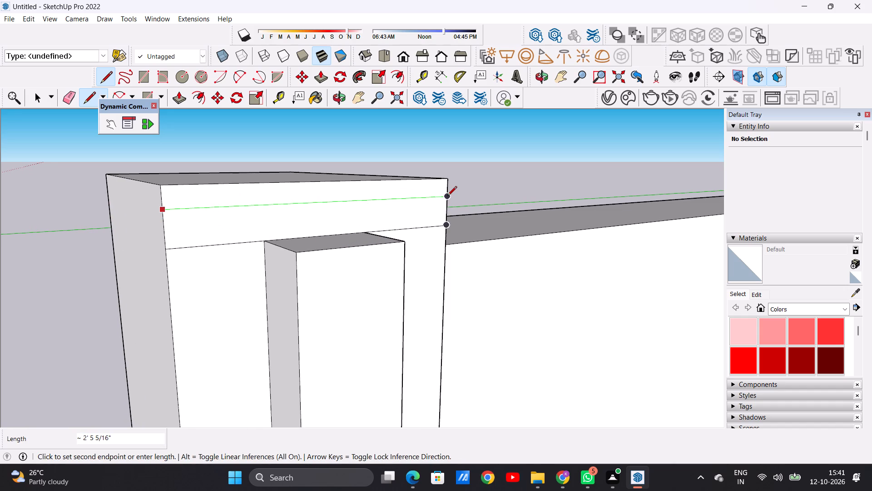
click(447, 196)
Push/Pull the band between the two lines about 20 ft 3 in across the entrance to the first capped pillar.
scroll(218, 256, down, 10)
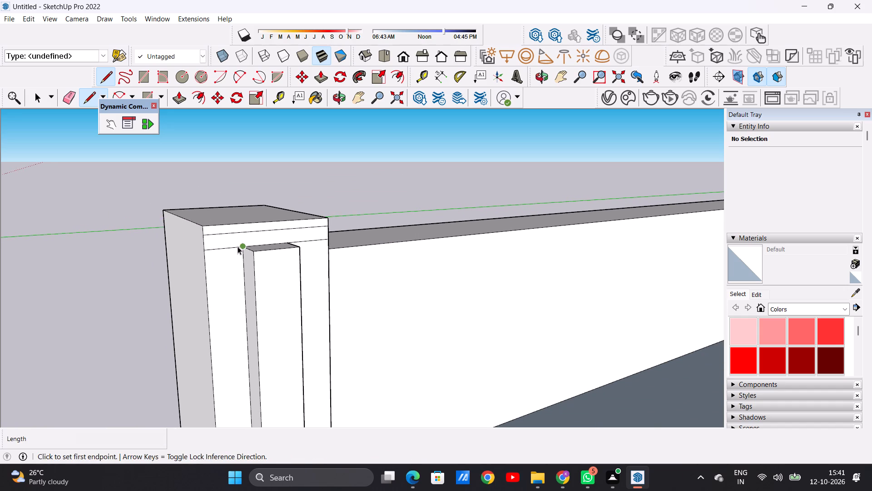
key(space)
text(P)
scroll(220, 240, up, 6)
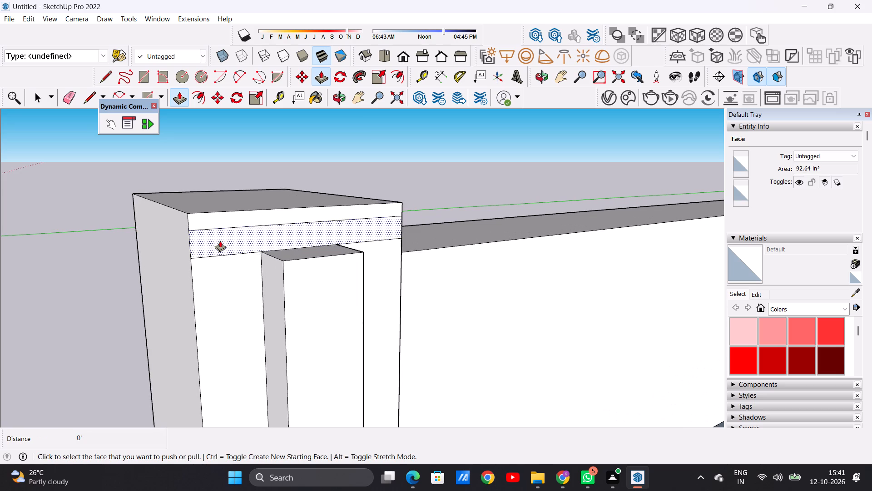
click(220, 240)
scroll(320, 267, down, 18)
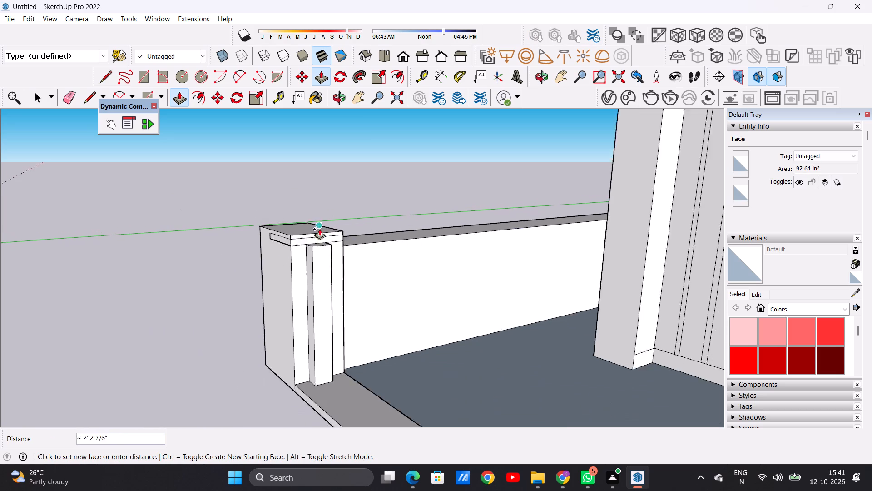
scroll(319, 229, down, 2)
middle_drag(493, 295, 547, 282)
scroll(480, 279, down, 9)
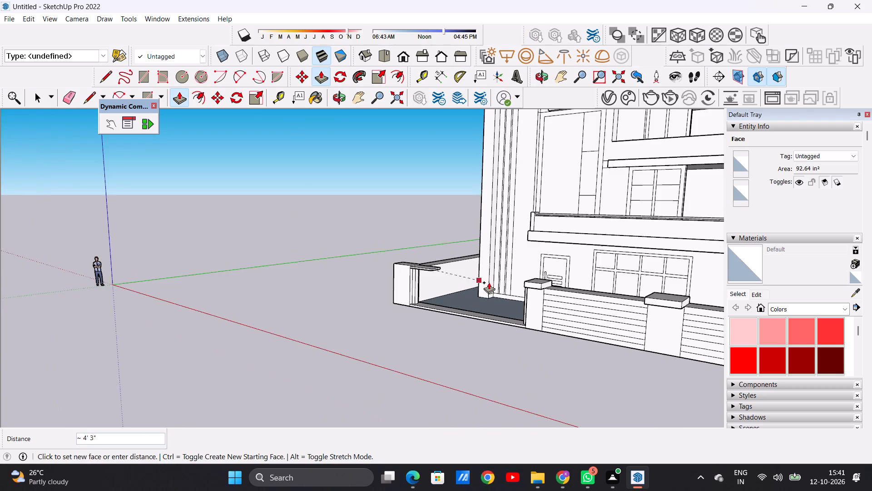
scroll(519, 285, up, 7)
middle_drag(516, 284, 609, 273)
scroll(596, 261, up, 1)
scroll(596, 261, down, 1)
scroll(596, 261, up, 3)
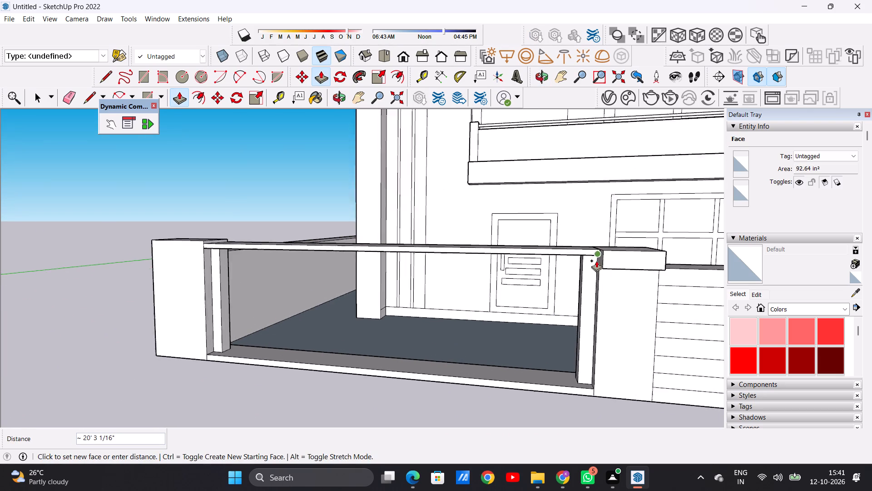
scroll(596, 261, up, 9)
scroll(596, 255, down, 1)
scroll(596, 255, up, 3)
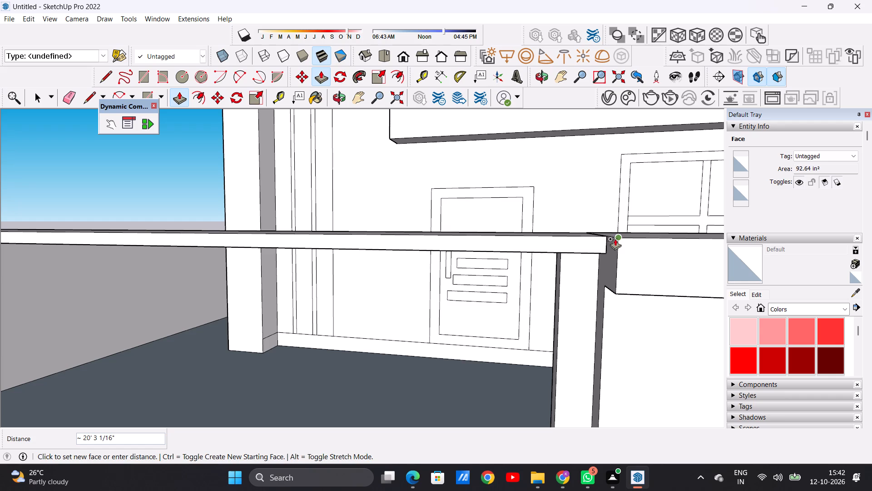
click(615, 239)
key(space)
Examine the new entrance crossbar, its joints with both pillars, and the front wall around the main door.
scroll(532, 252, down, 8)
middle_drag(503, 255, 563, 269)
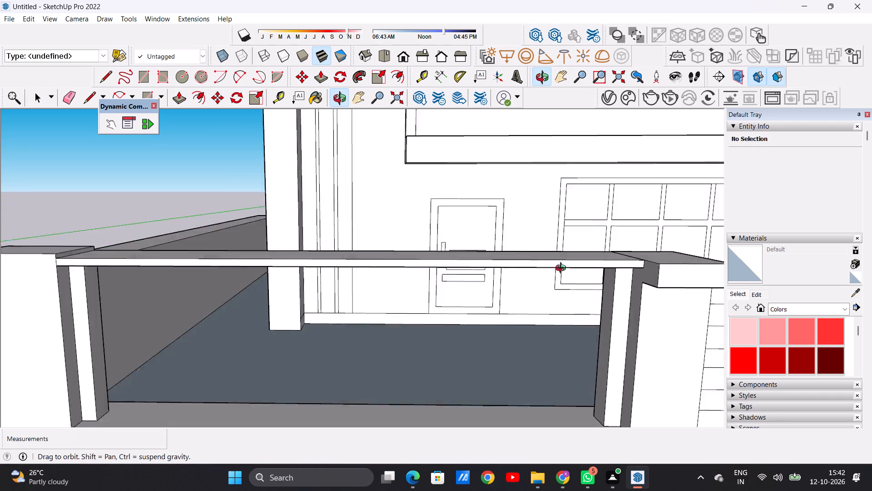
middle_drag(563, 269, 545, 303)
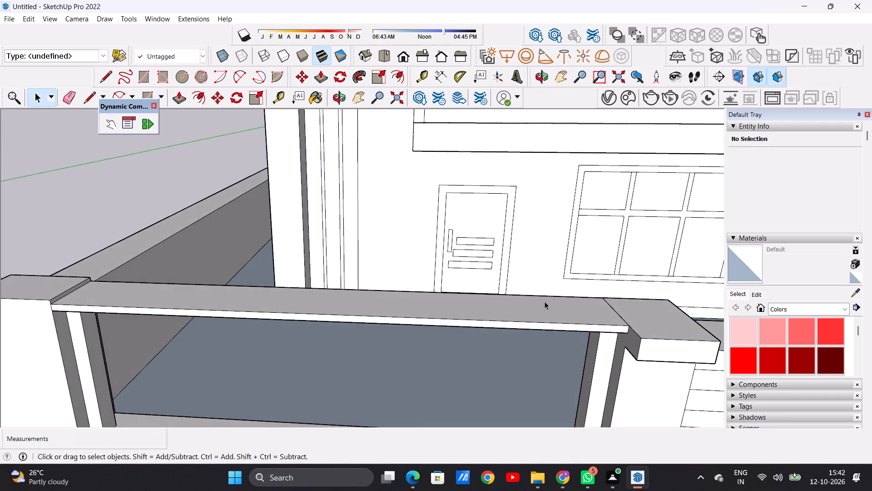
scroll(555, 299, down, 11)
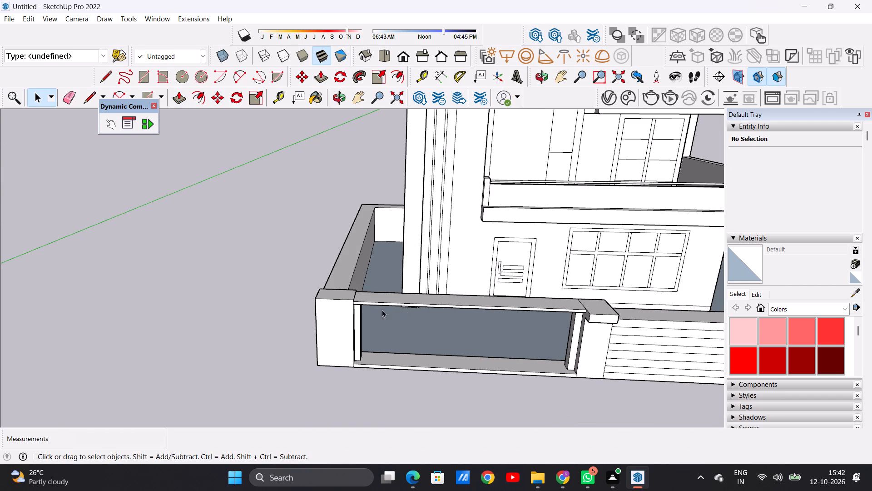
middle_drag(525, 340, 520, 299)
scroll(417, 316, down, 6)
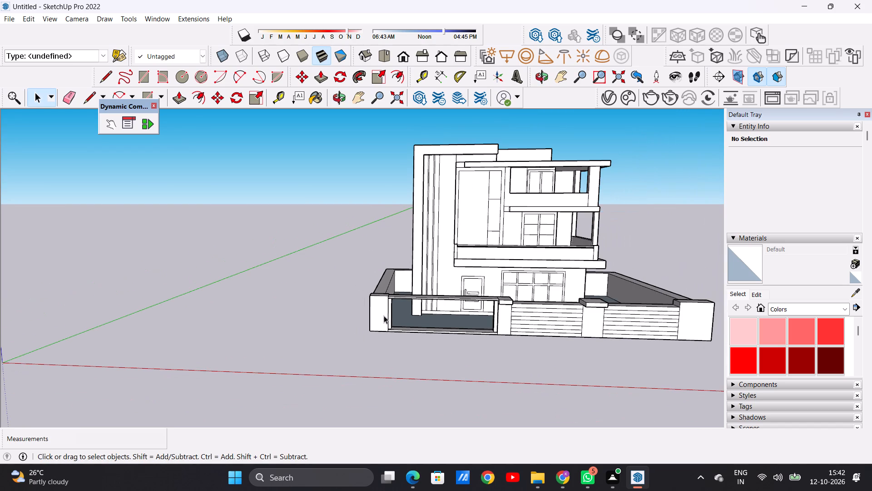
scroll(485, 276, up, 8)
scroll(478, 317, up, 3)
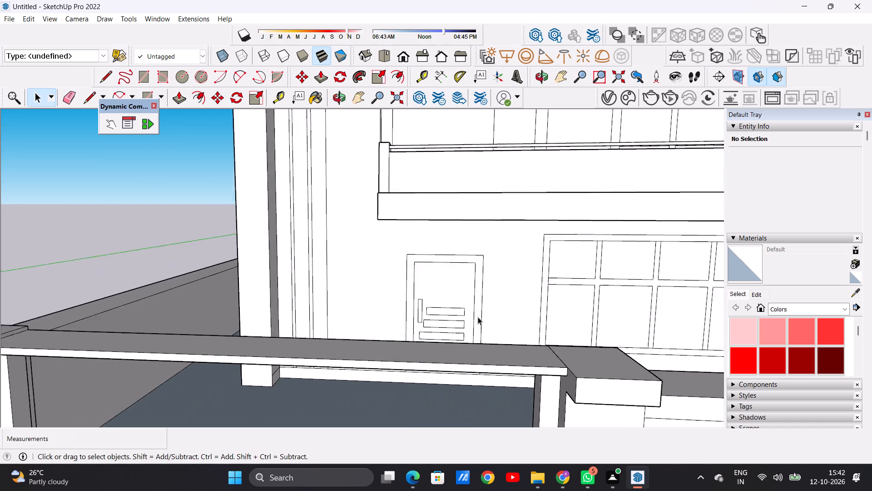
scroll(478, 317, up, 4)
middle_drag(432, 309, 431, 366)
scroll(378, 295, down, 2)
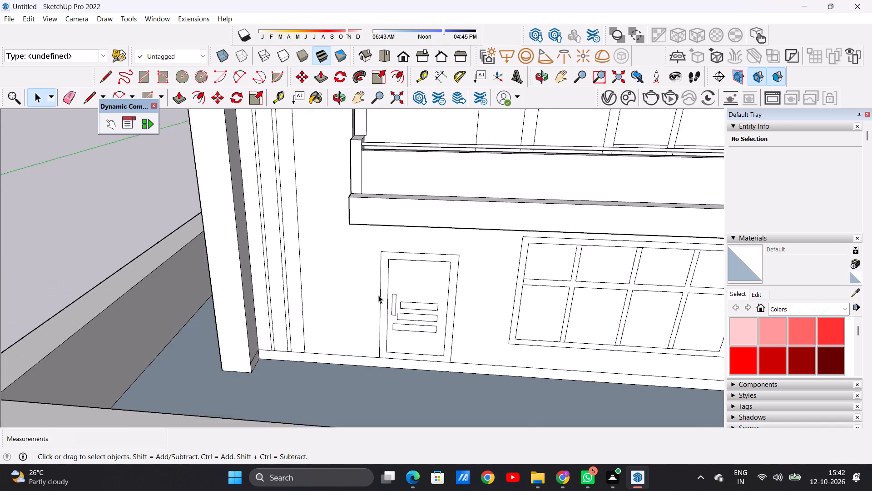
Erase the top edges of the main door's outer and inner frame outlines.
scroll(378, 295, down, 2)
scroll(435, 275, up, 7)
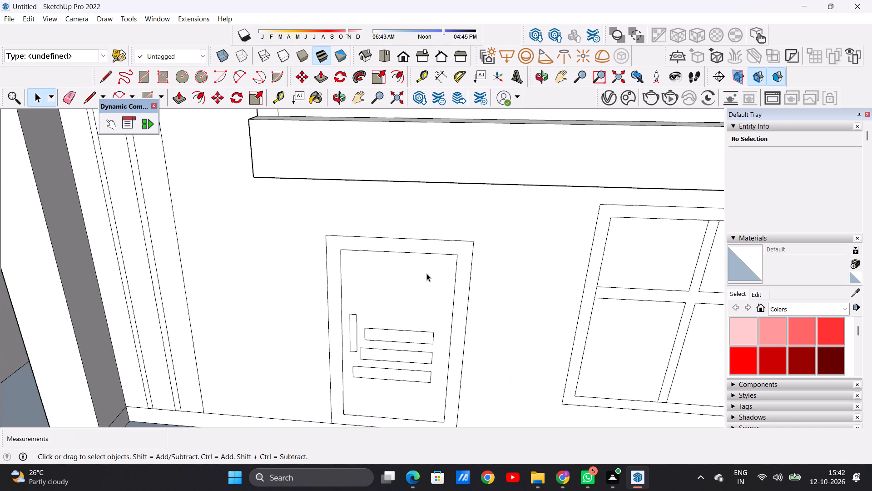
key(e)
drag(401, 232, 403, 248)
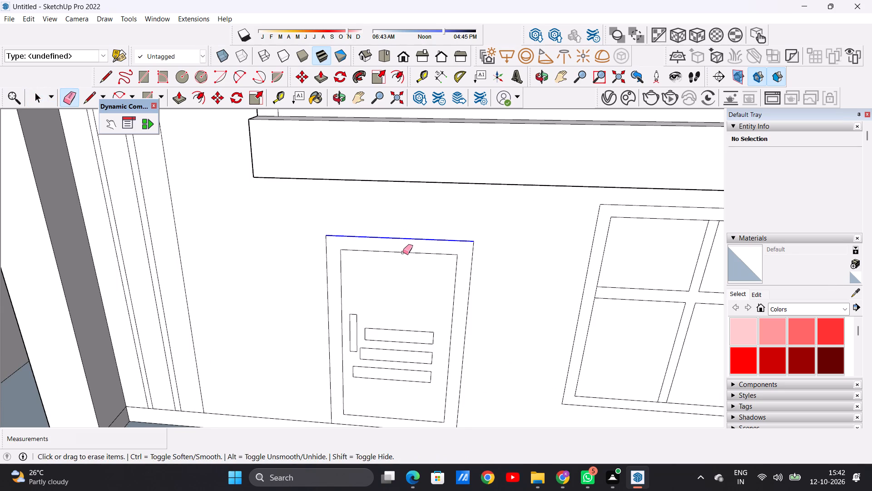
drag(403, 250, 406, 255)
Extend the main door's outer frame edges upward about 1 ft 3/4 in and close them with a new top edge.
key(l)
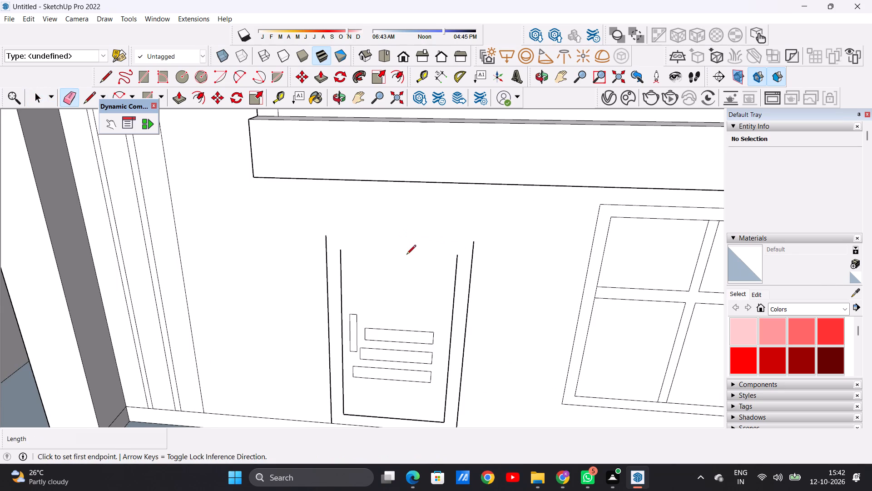
scroll(374, 259, up, 4)
scroll(373, 259, down, 1)
click(305, 229)
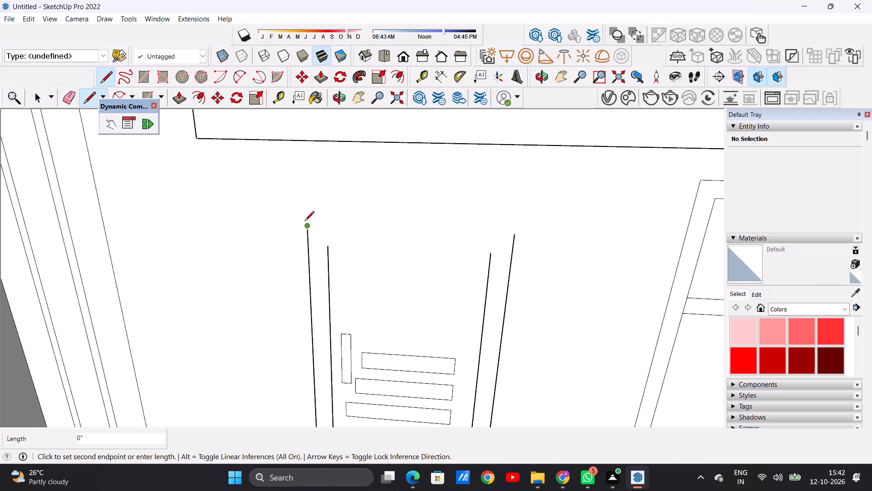
click(305, 182)
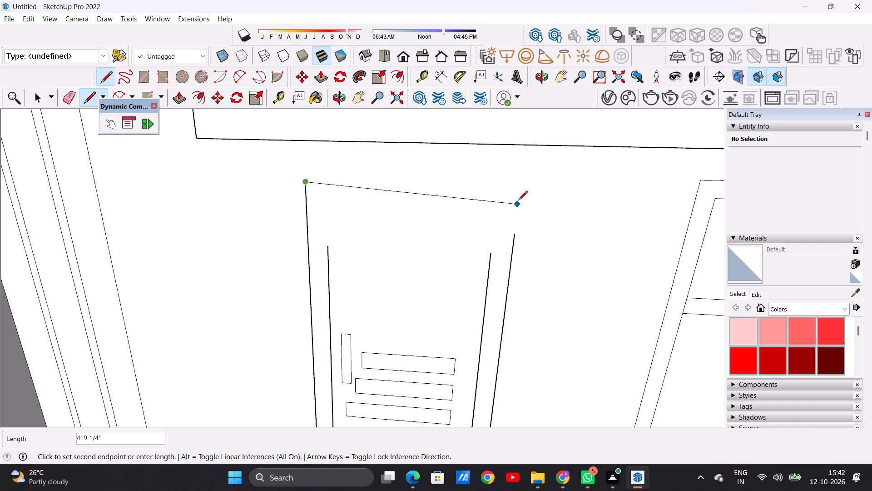
click(519, 188)
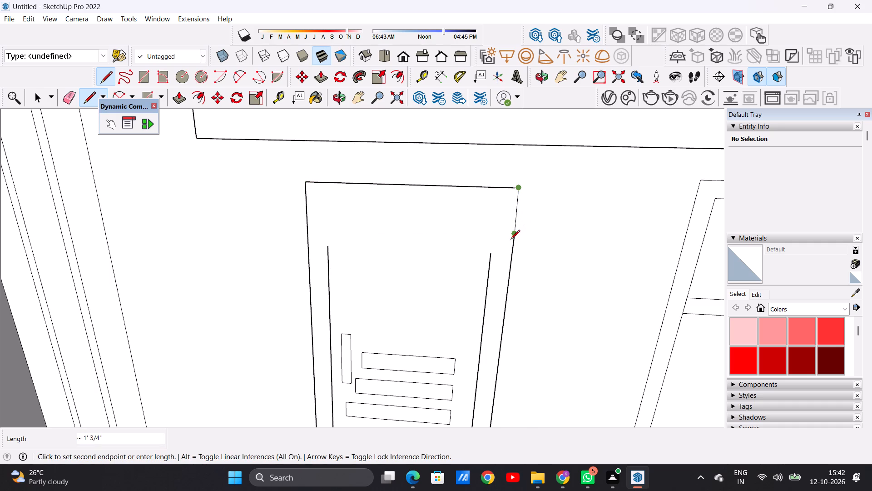
key(space)
text(L)
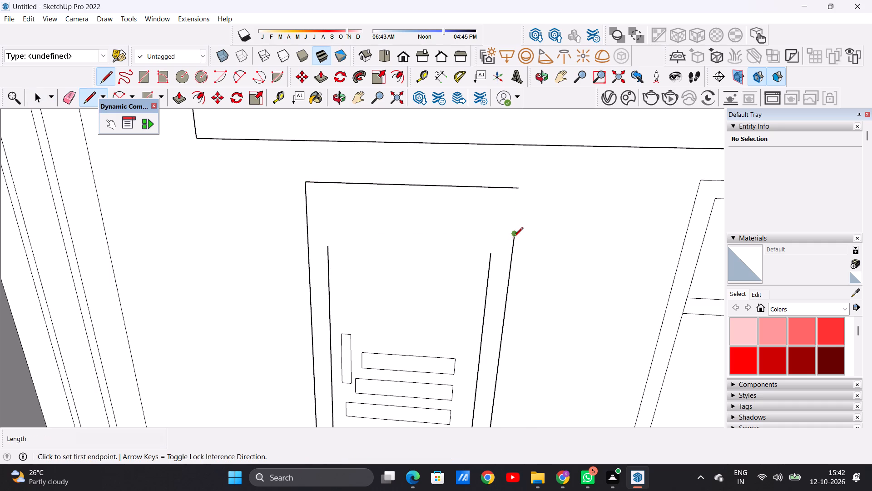
click(512, 234)
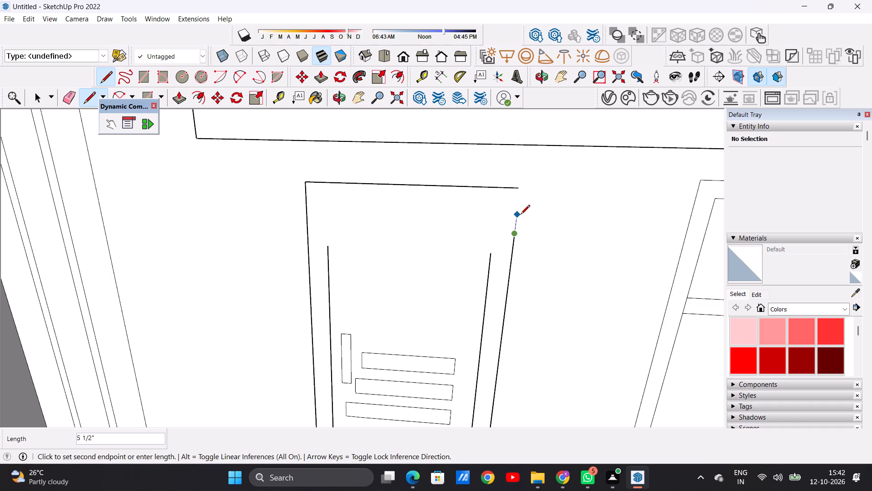
scroll(520, 215, up, 5)
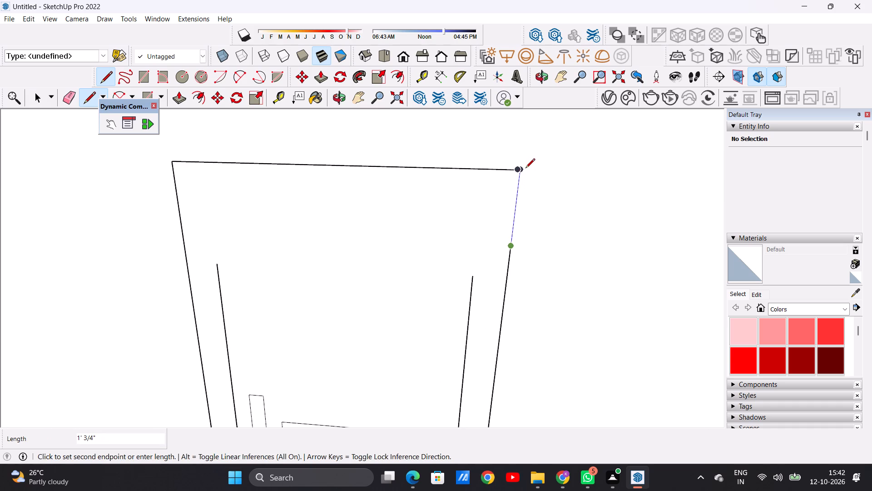
click(525, 169)
click(518, 169)
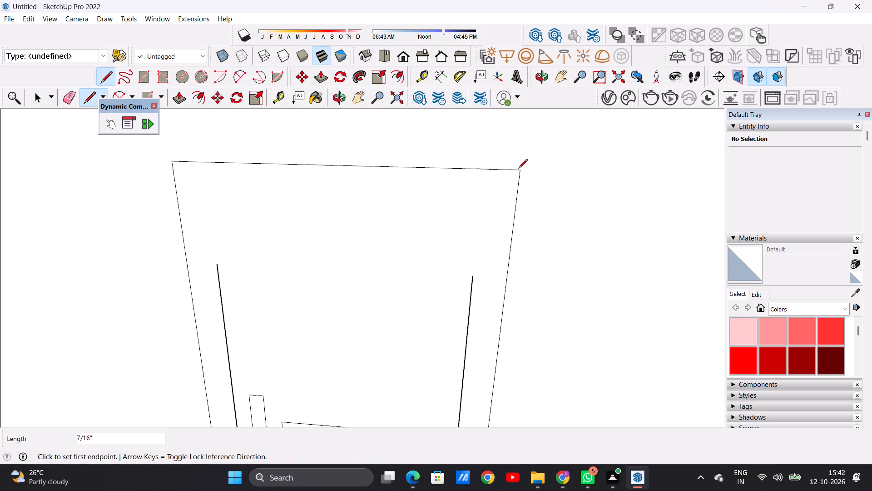
Extend the main door's inner frame edges upward about 1 ft 2 5/16 in and close them with a new top edge.
click(216, 265)
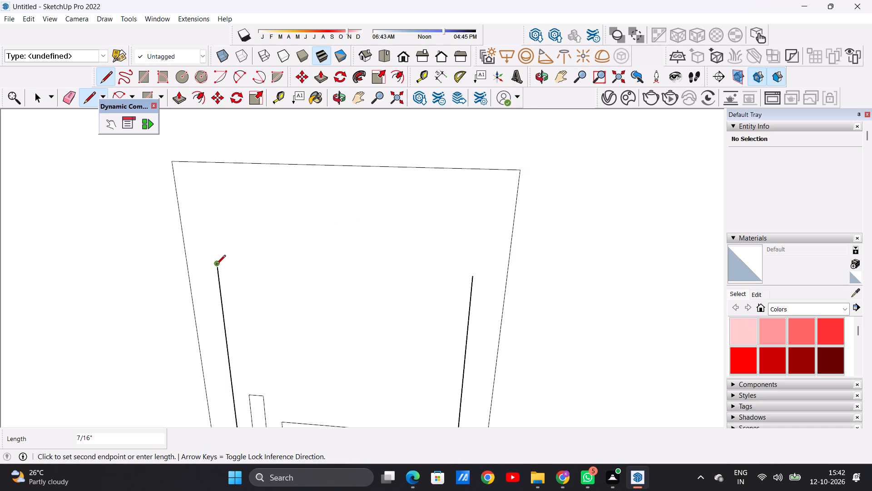
click(210, 186)
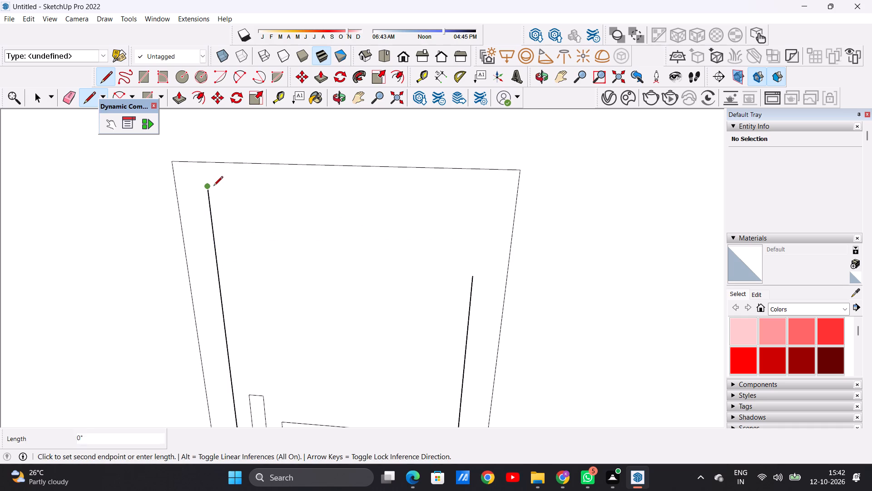
click(478, 194)
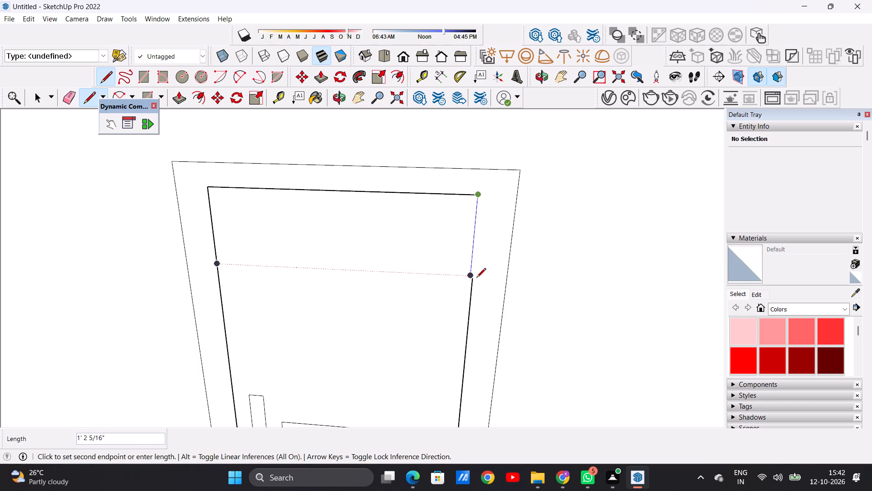
key(space)
key(l)
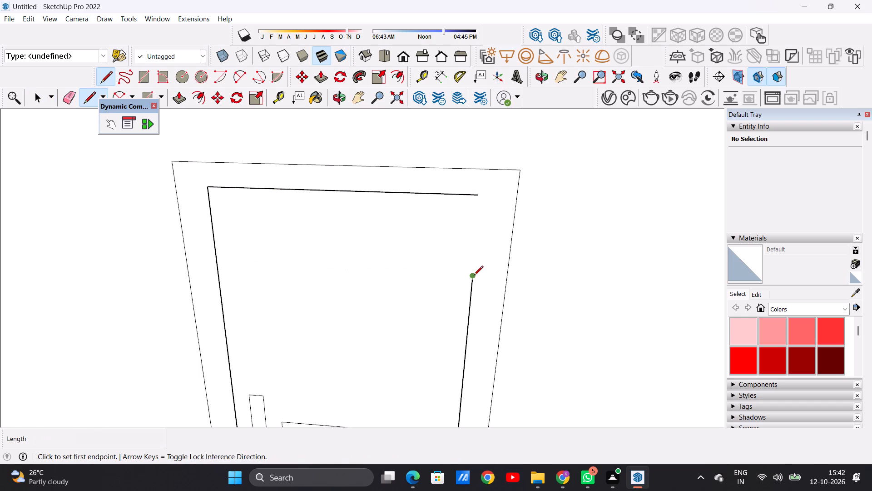
click(474, 276)
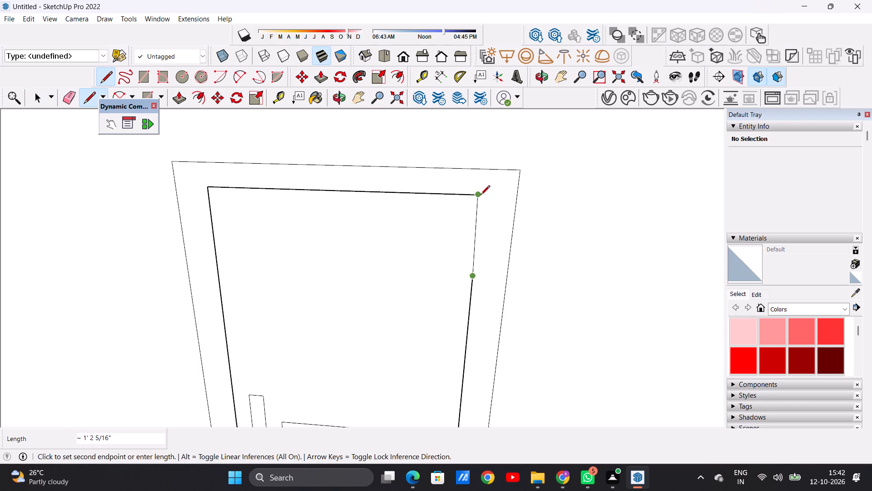
scroll(485, 213, up, 6)
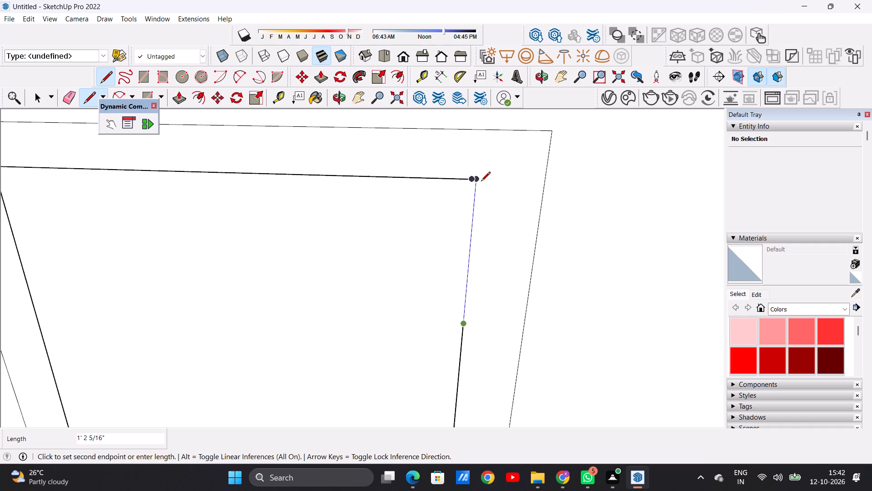
click(480, 179)
click(471, 179)
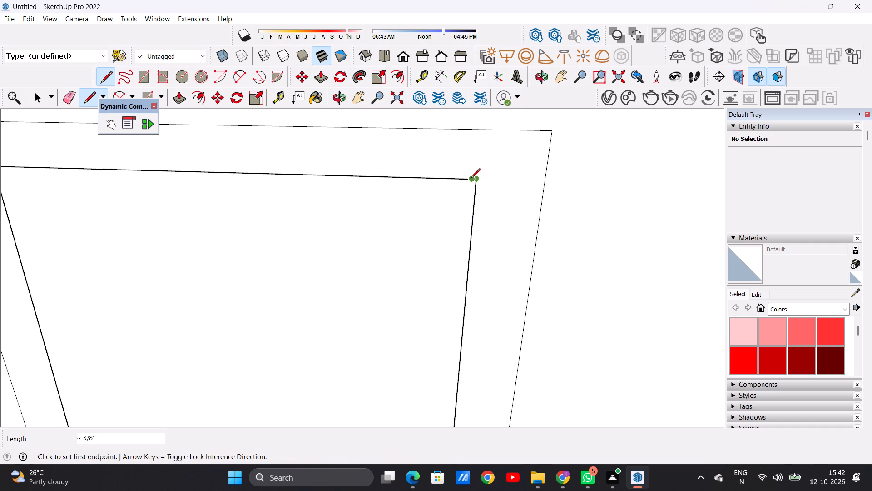
key(space)
Move the main door's vertical handle rectangle straight up until its bottom sits just above the top horizontal door strip.
scroll(399, 276, down, 20)
scroll(399, 276, down, 3)
middle_drag(345, 324, 345, 267)
middle_drag(353, 344, 356, 313)
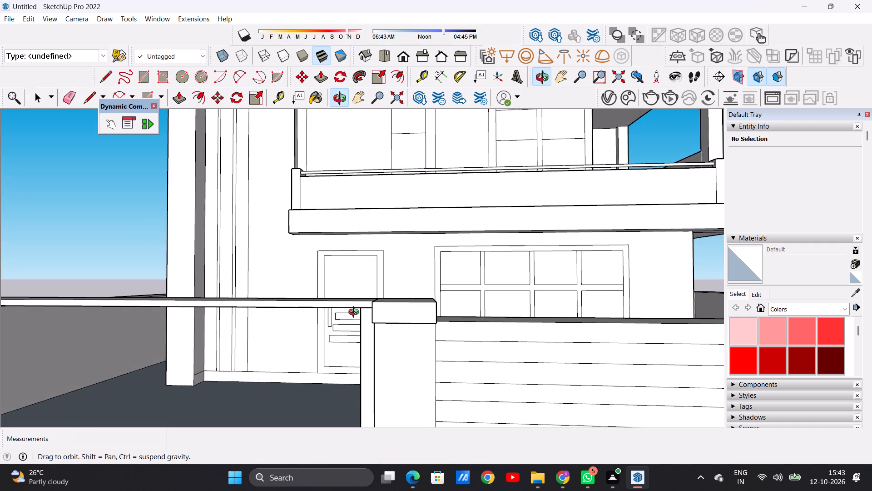
middle_drag(356, 313, 355, 314)
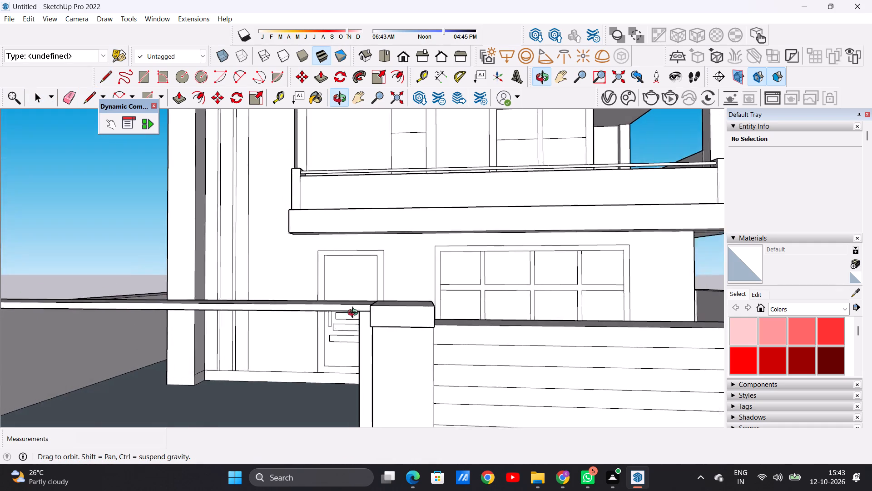
middle_drag(355, 314, 368, 322)
scroll(346, 367, down, 6)
scroll(326, 322, up, 8)
middle_drag(352, 340, 355, 354)
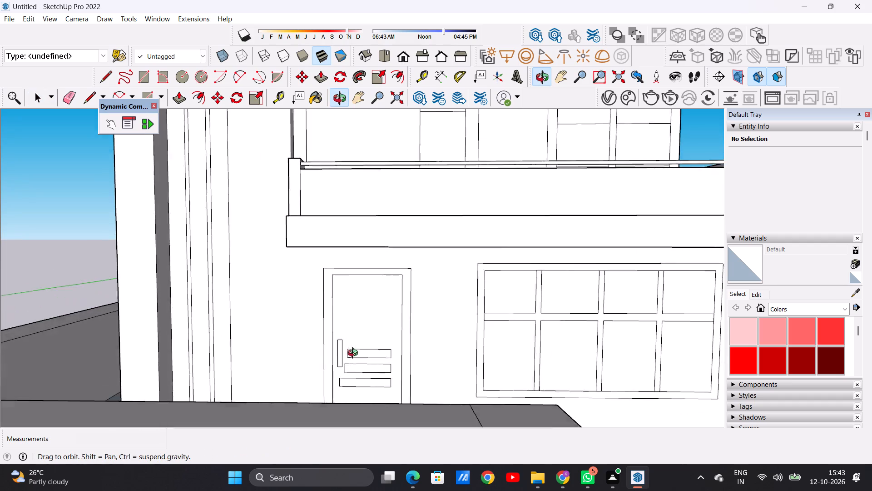
middle_drag(355, 354, 357, 383)
scroll(332, 369, up, 13)
double_click(349, 358)
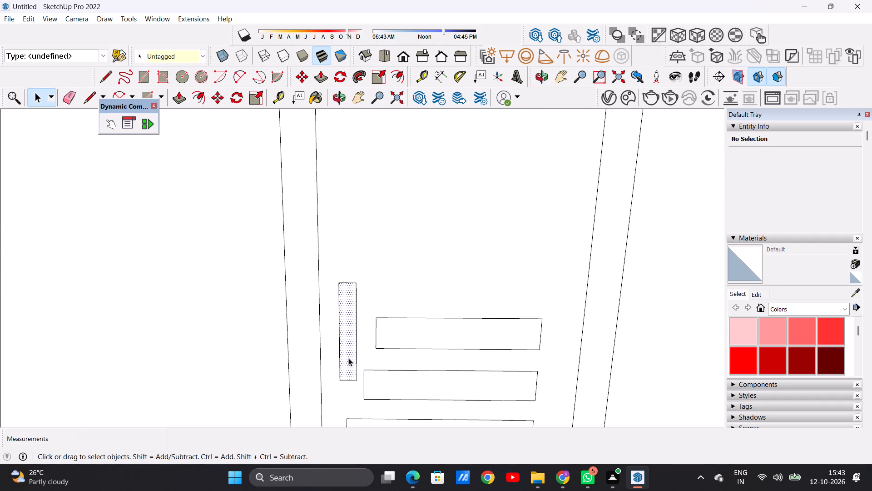
key(m)
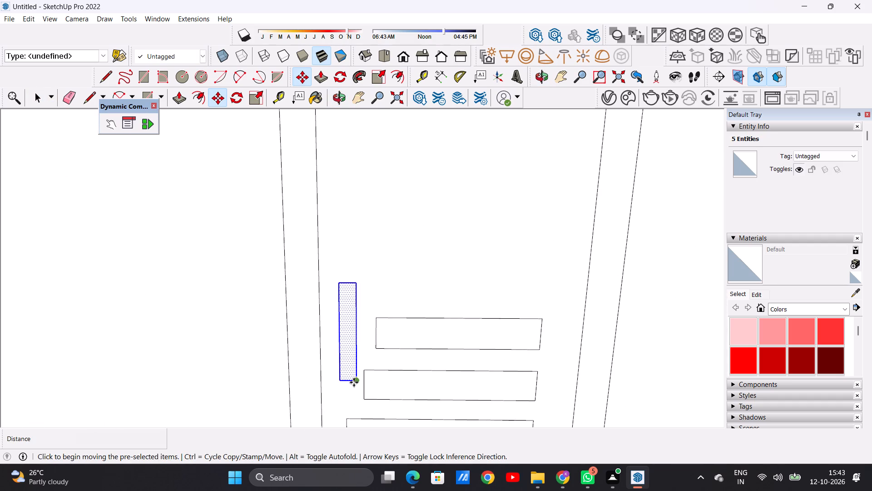
click(354, 382)
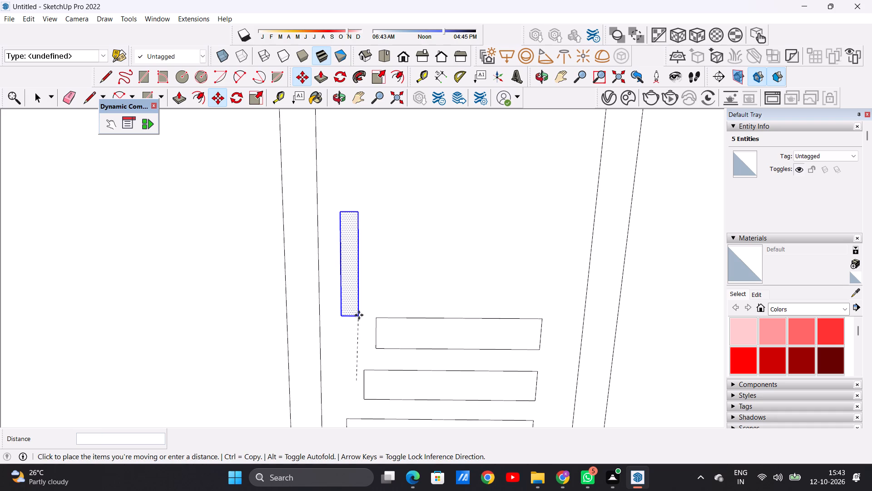
click(358, 315)
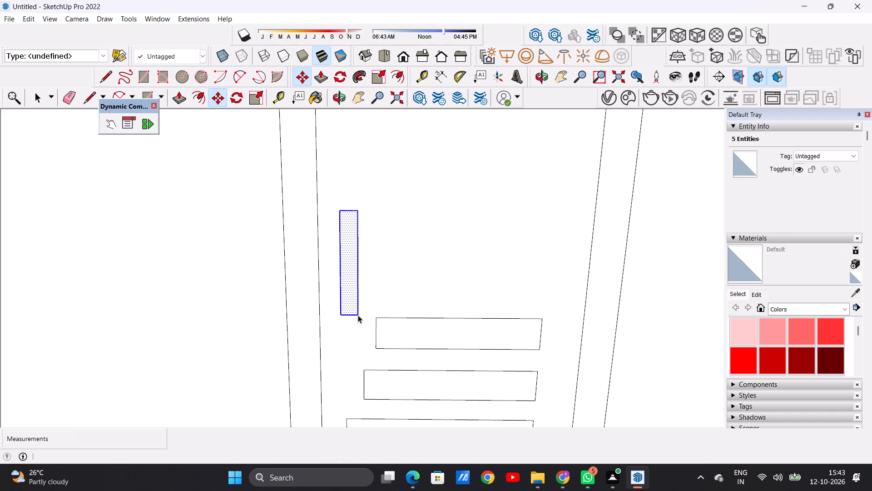
key(space)
scroll(317, 316, down, 18)
click(61, 236)
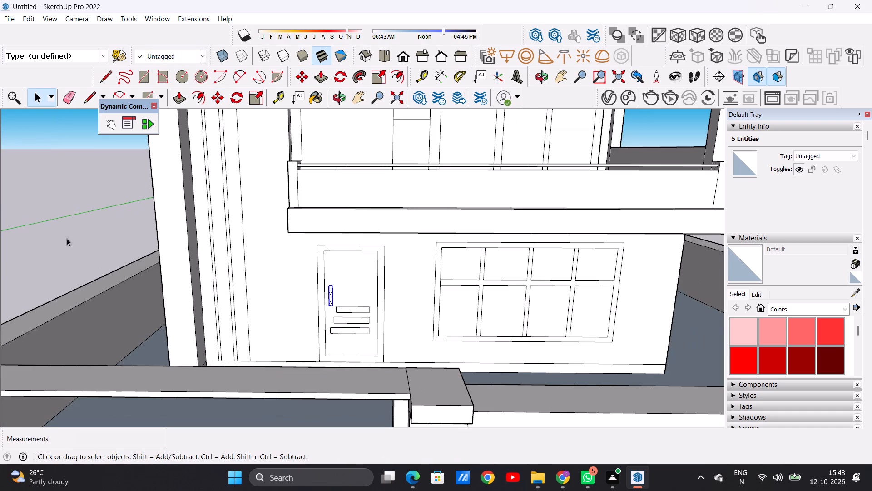
Examine the villa's front elevation and the entrance crossbar where it meets the corner pillar strip.
scroll(386, 321, up, 3)
middle_drag(379, 342, 368, 286)
scroll(370, 368, down, 3)
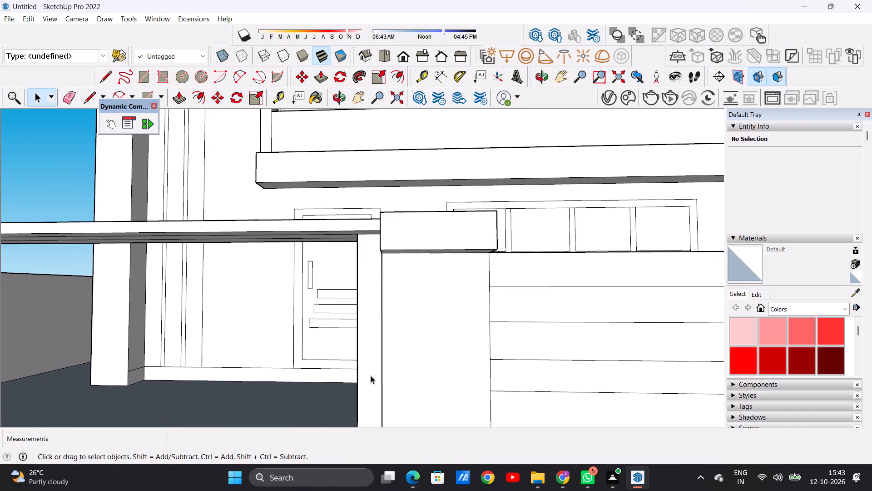
scroll(371, 376, down, 17)
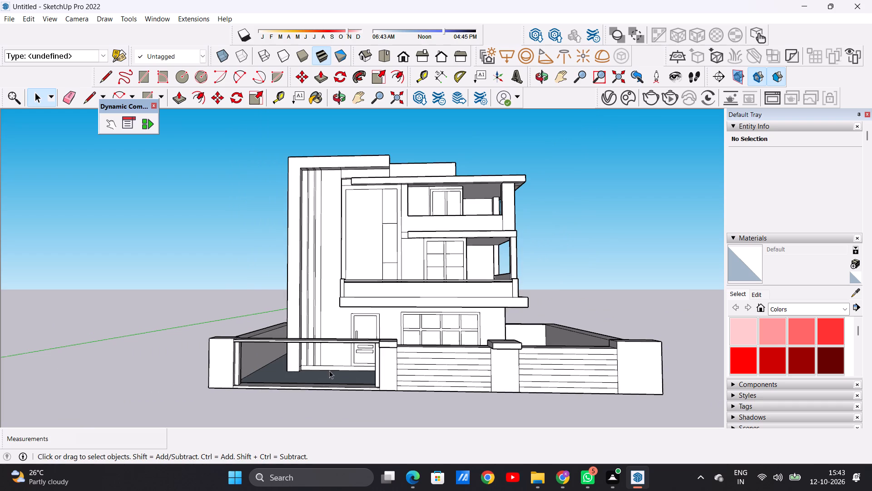
middle_drag(328, 366, 181, 371)
scroll(245, 331, up, 12)
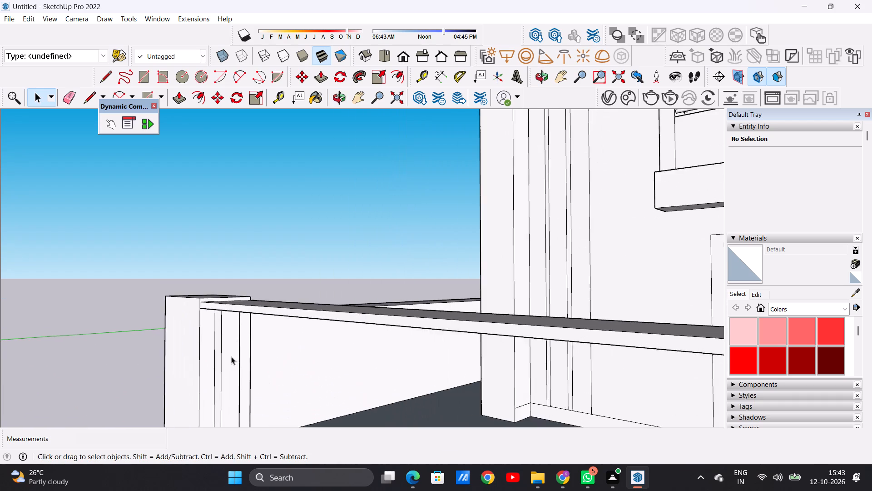
scroll(231, 356, up, 11)
middle_drag(256, 345, 192, 352)
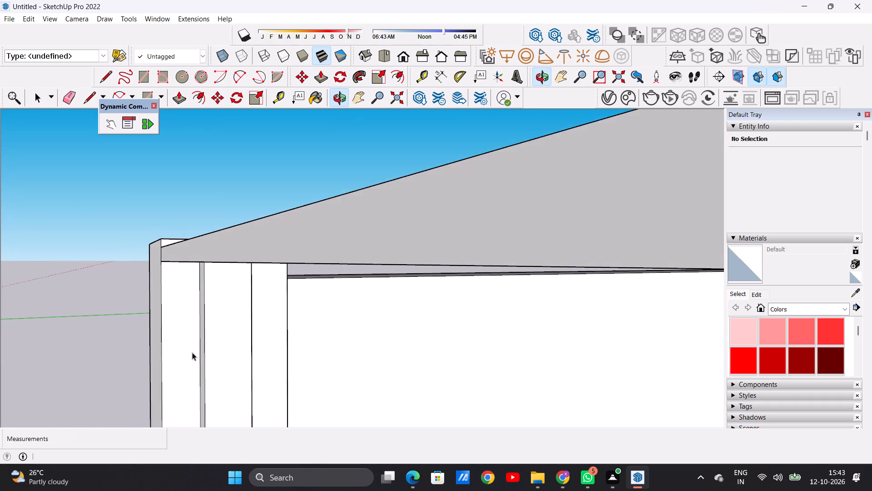
scroll(192, 352, up, 1)
scroll(218, 346, down, 11)
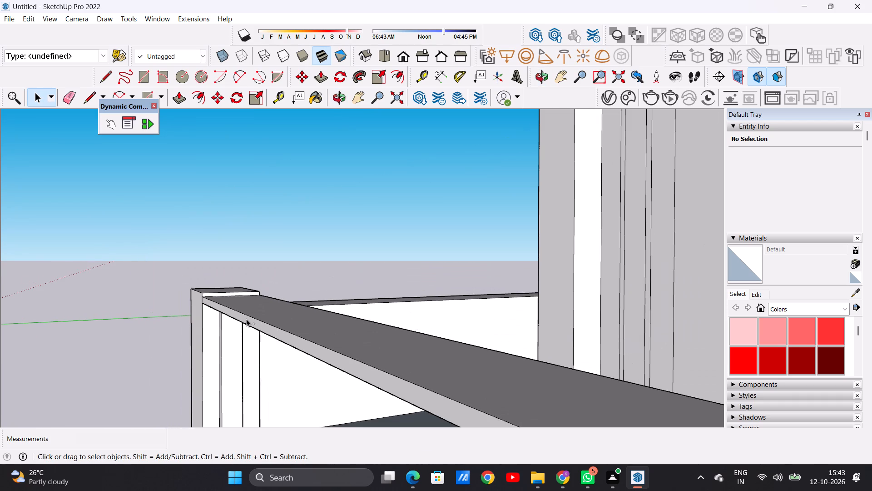
scroll(295, 321, down, 11)
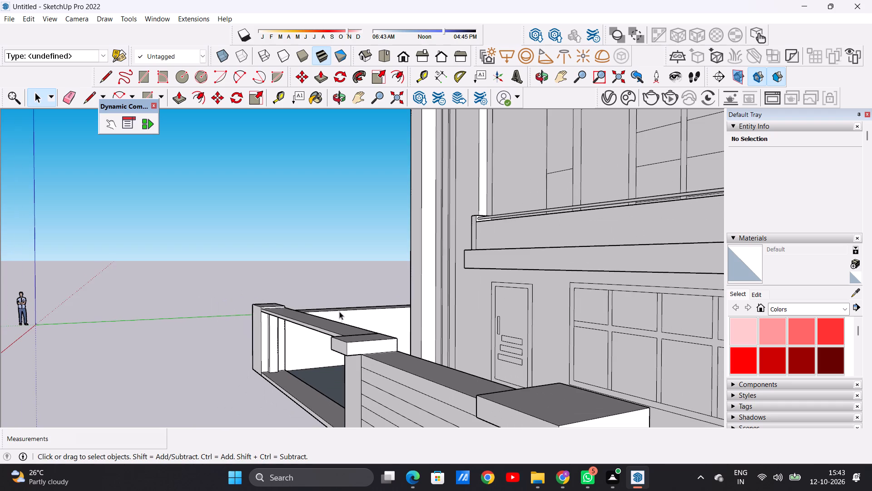
Draw a circle of about 2 9/16 in radius near the top of the corner pillar's middle strip, below the entrance crossbar.
scroll(288, 331, up, 2)
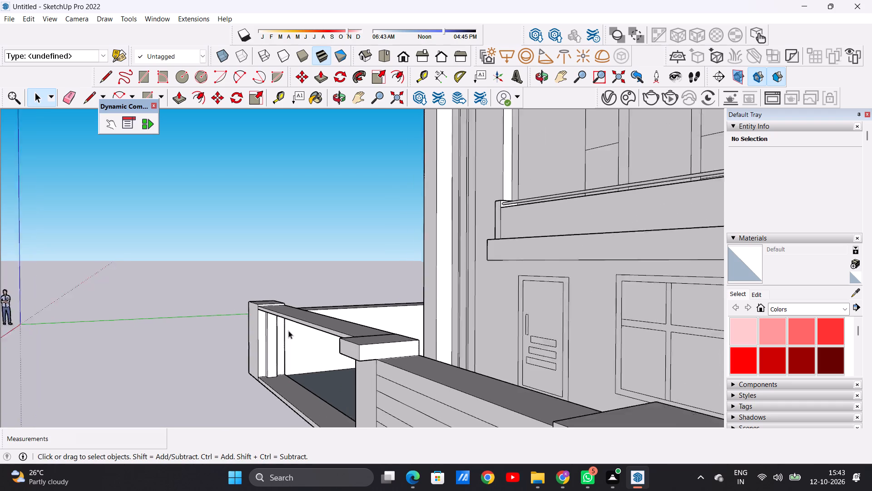
scroll(288, 331, up, 13)
middle_drag(295, 331, 244, 326)
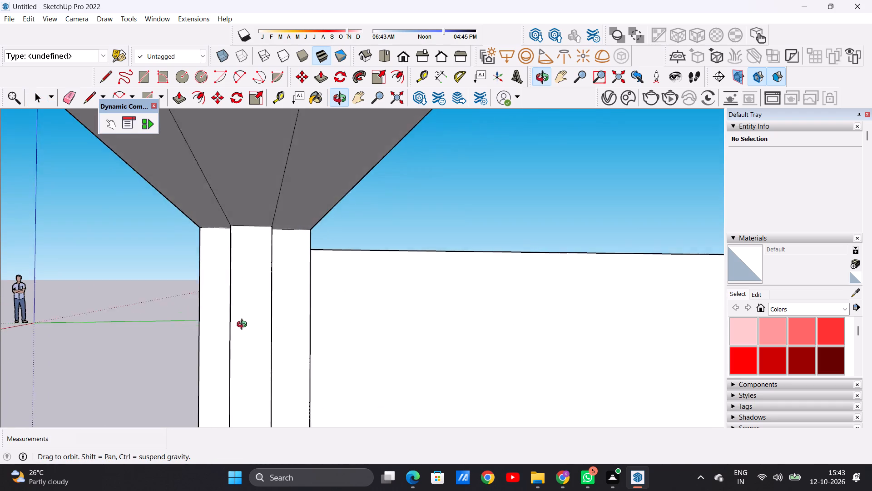
middle_drag(244, 326, 244, 332)
key(c)
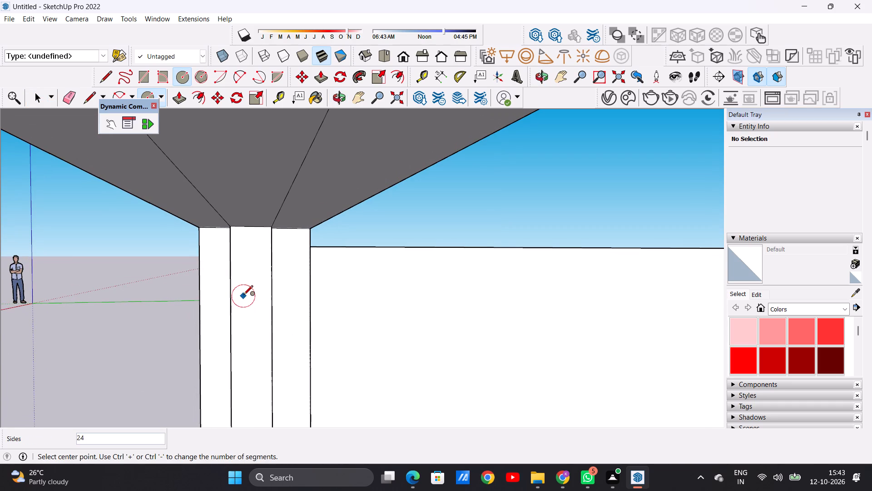
click(253, 254)
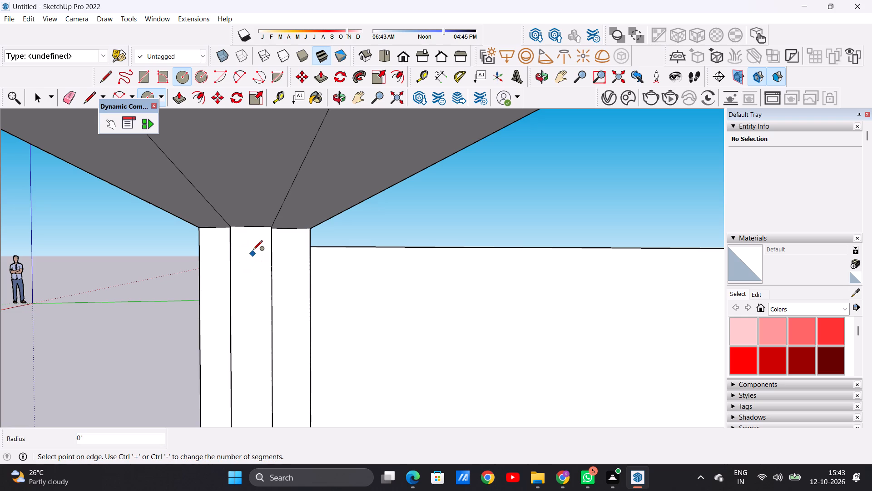
click(253, 244)
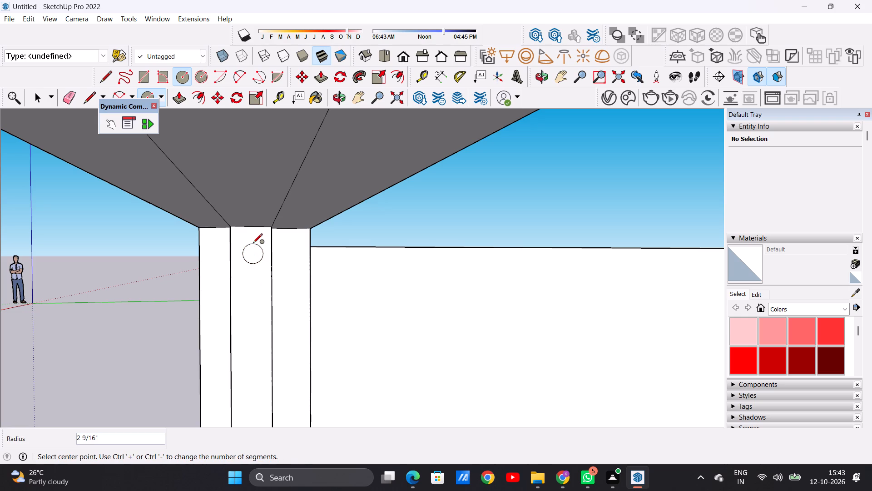
key(space)
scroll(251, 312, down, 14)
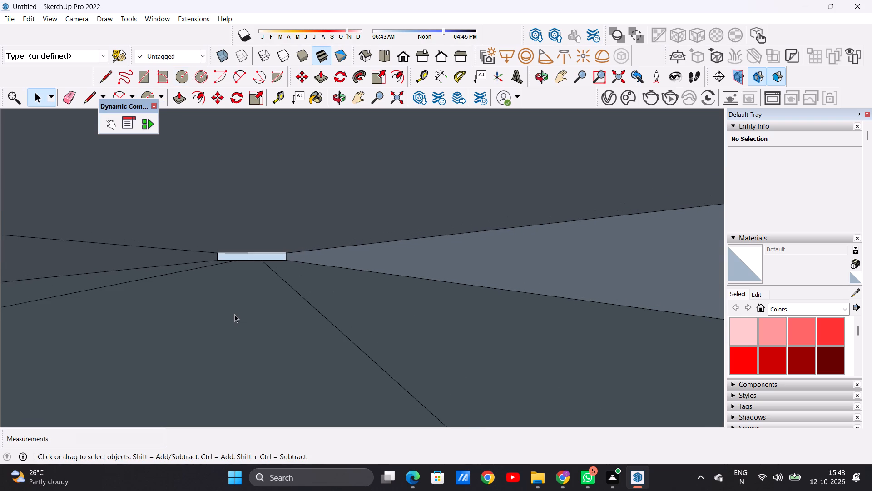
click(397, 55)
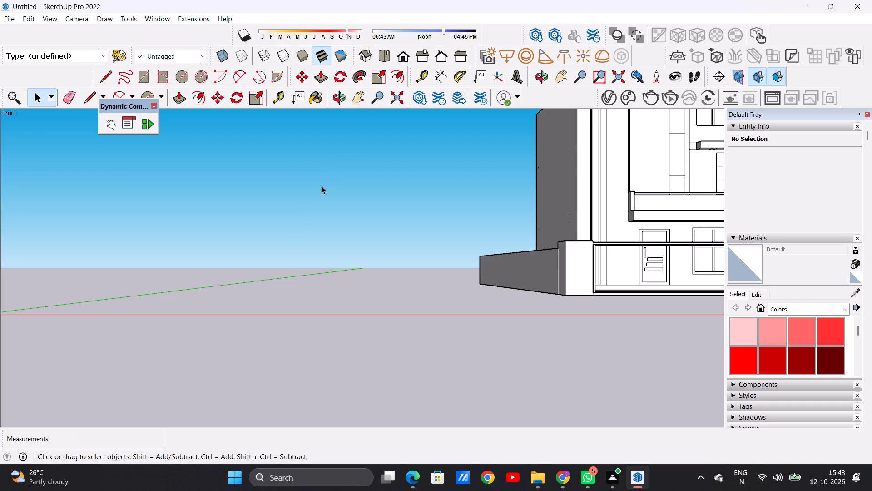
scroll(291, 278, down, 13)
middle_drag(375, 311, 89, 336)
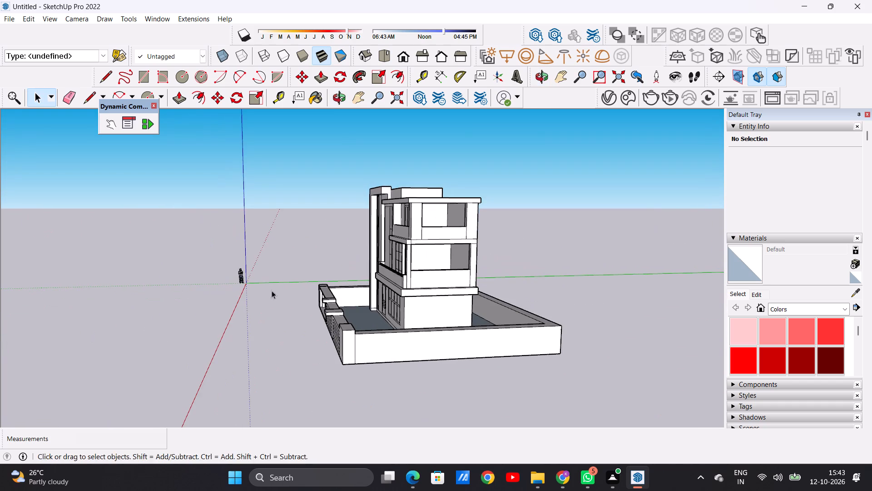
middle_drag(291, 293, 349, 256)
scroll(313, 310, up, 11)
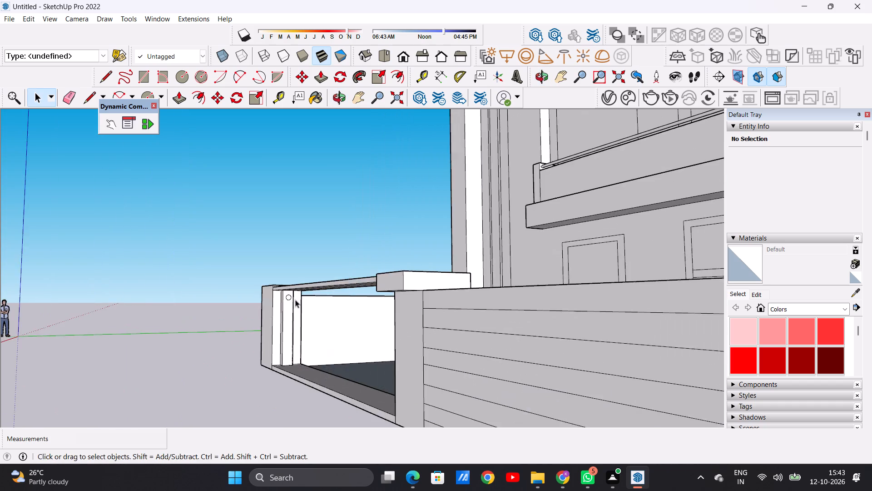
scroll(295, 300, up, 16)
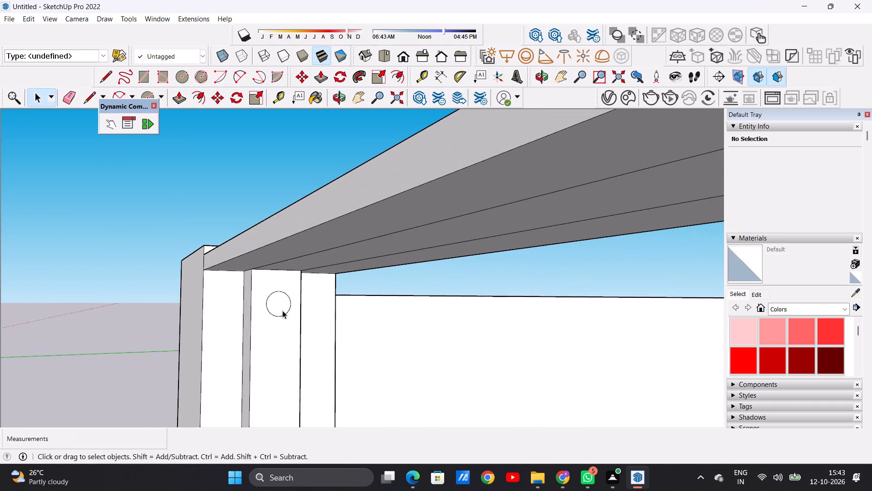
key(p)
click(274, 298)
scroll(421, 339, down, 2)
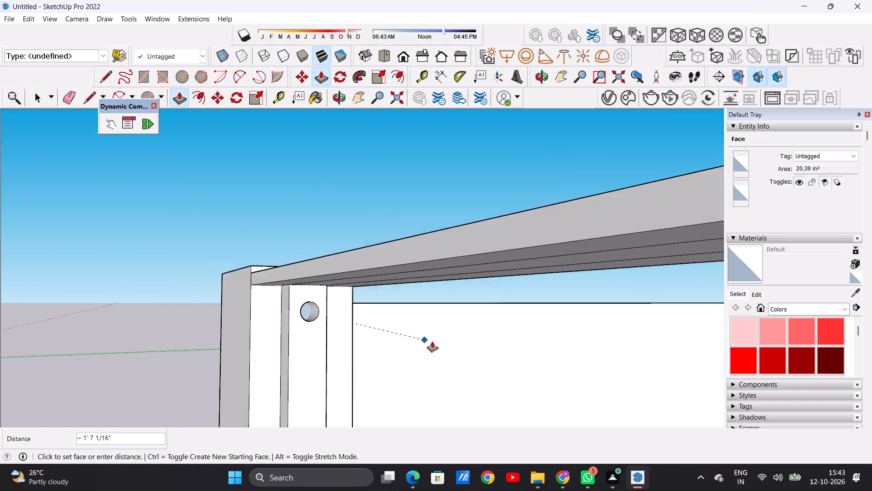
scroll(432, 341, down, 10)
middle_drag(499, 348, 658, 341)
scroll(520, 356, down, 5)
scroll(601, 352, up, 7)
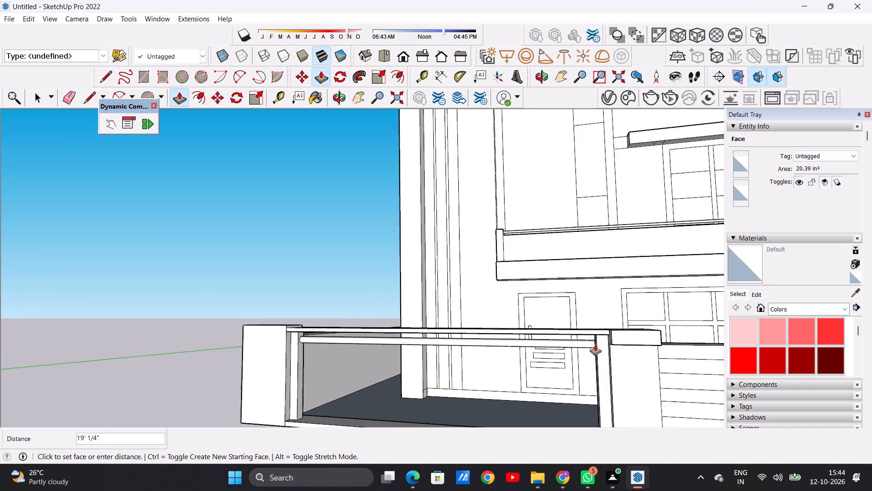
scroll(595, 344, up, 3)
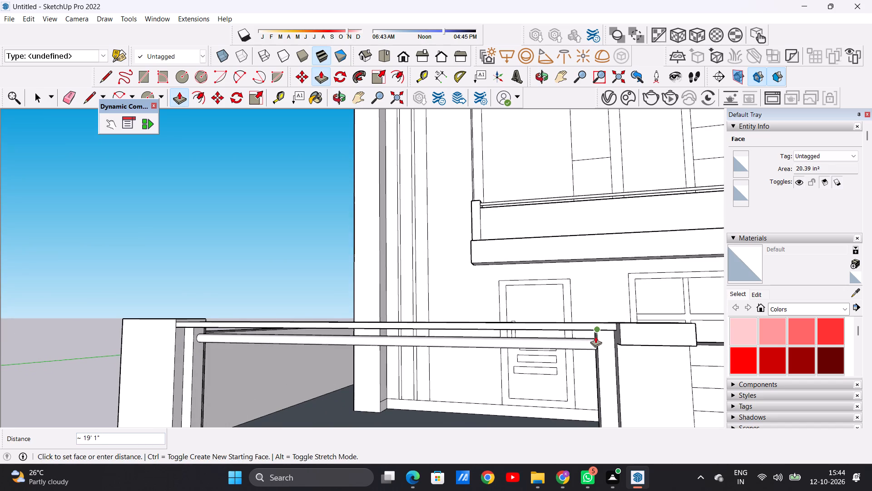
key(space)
Copy the circle and its face straight down about 5 ft to near the bottom of the corner pillar's middle strip.
scroll(287, 384, down, 12)
middle_drag(321, 398, 245, 383)
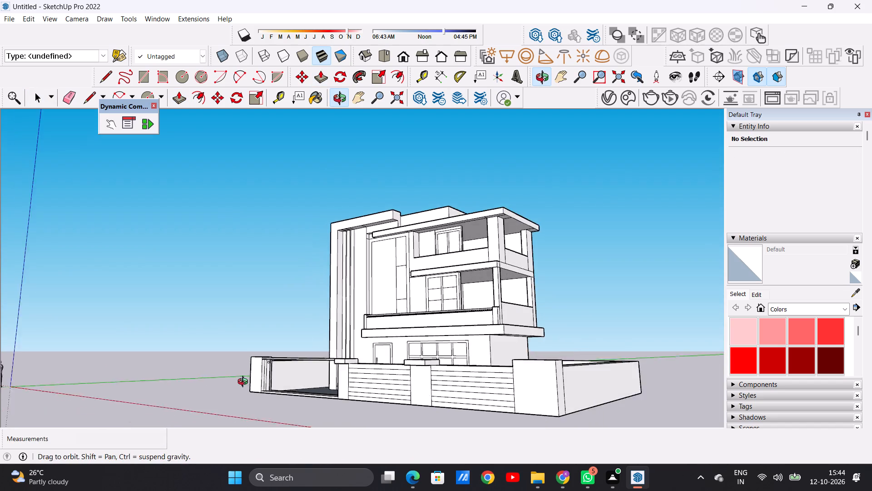
middle_drag(245, 383, 239, 383)
scroll(267, 367, up, 20)
scroll(267, 367, up, 1)
scroll(277, 355, down, 2)
scroll(277, 355, up, 5)
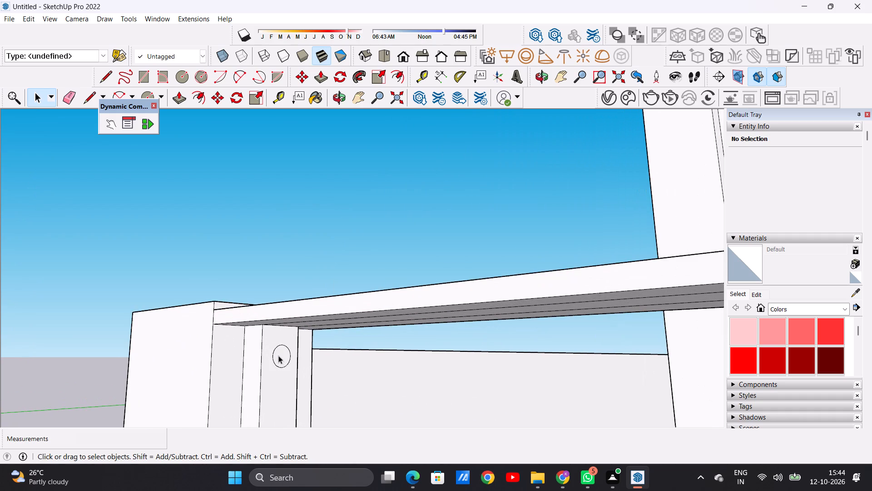
double_click(280, 357)
key(m)
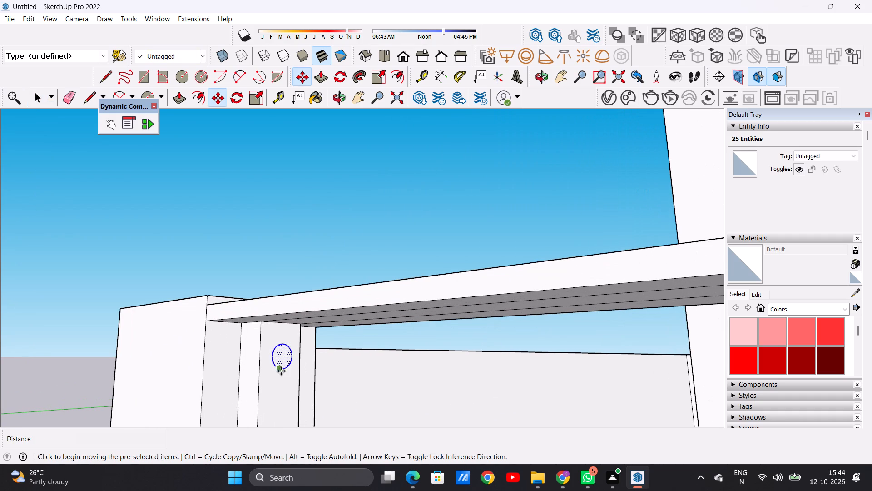
click(281, 371)
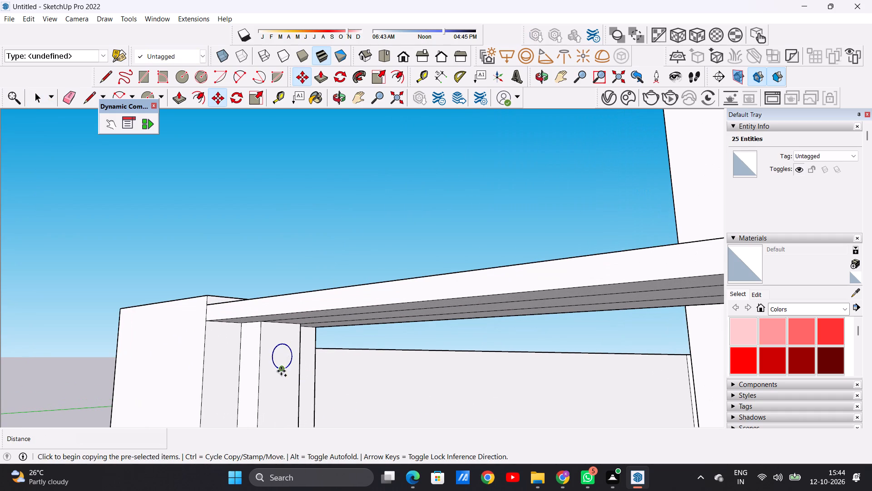
scroll(282, 371, down, 20)
scroll(282, 371, down, 1)
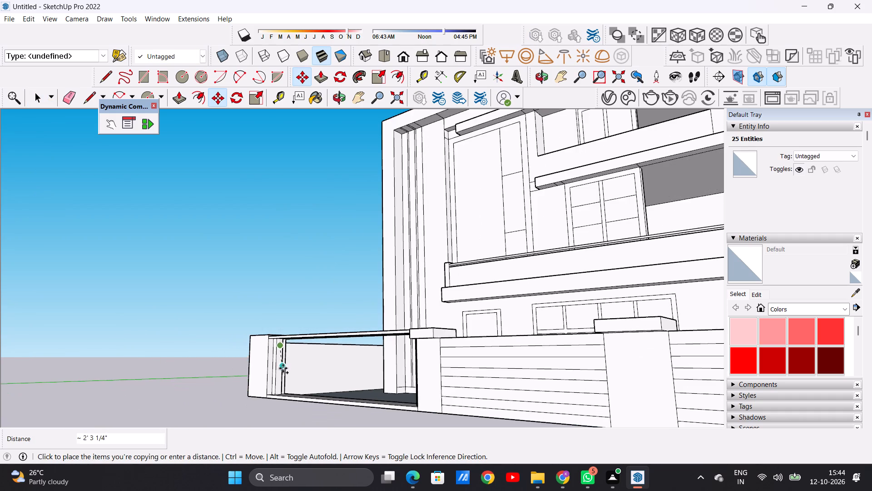
scroll(277, 394, up, 7)
scroll(277, 394, down, 1)
scroll(277, 394, up, 7)
scroll(287, 395, down, 1)
scroll(287, 395, up, 1)
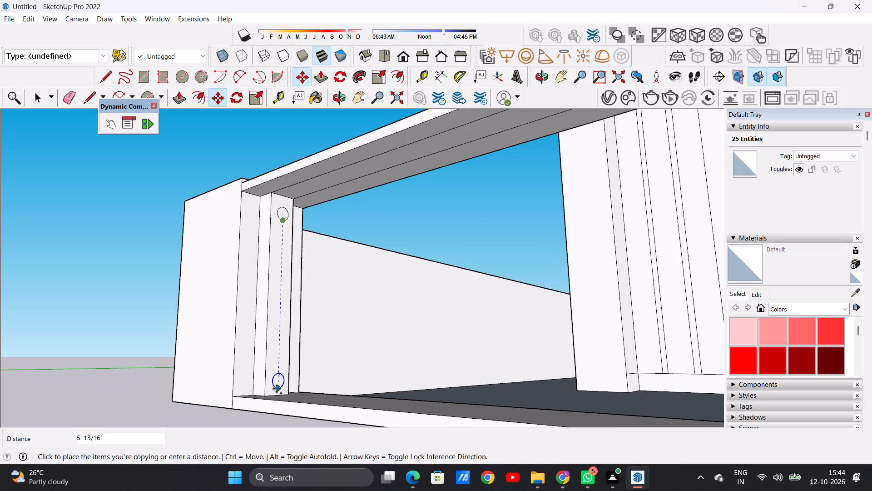
click(277, 386)
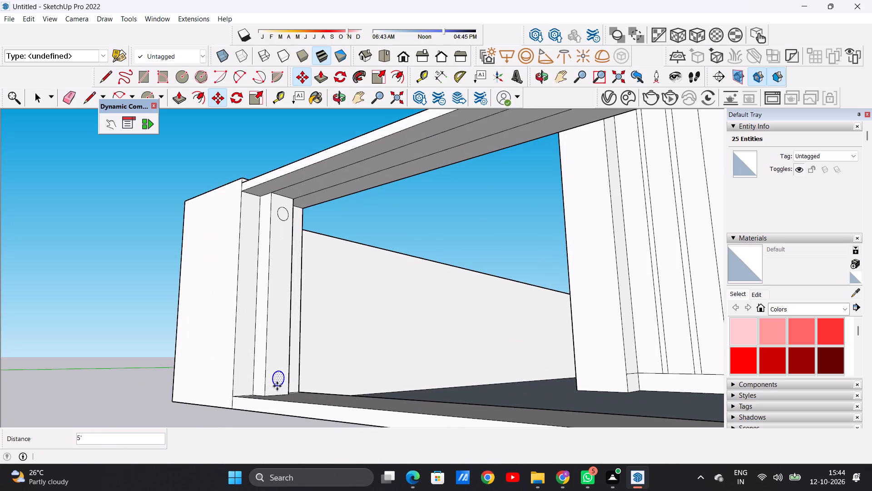
Add five more circle copies along the strip between the top and bottom circles, working inward alternately from both ends.
click(277, 386)
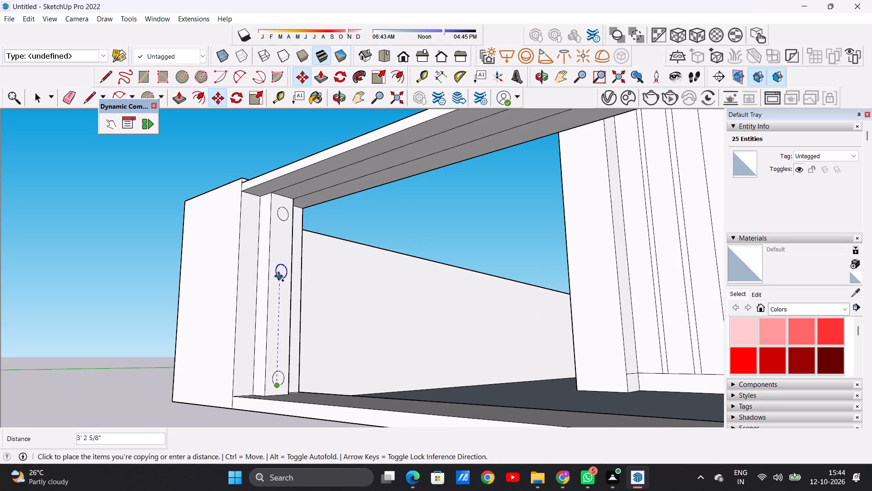
click(281, 242)
click(281, 242)
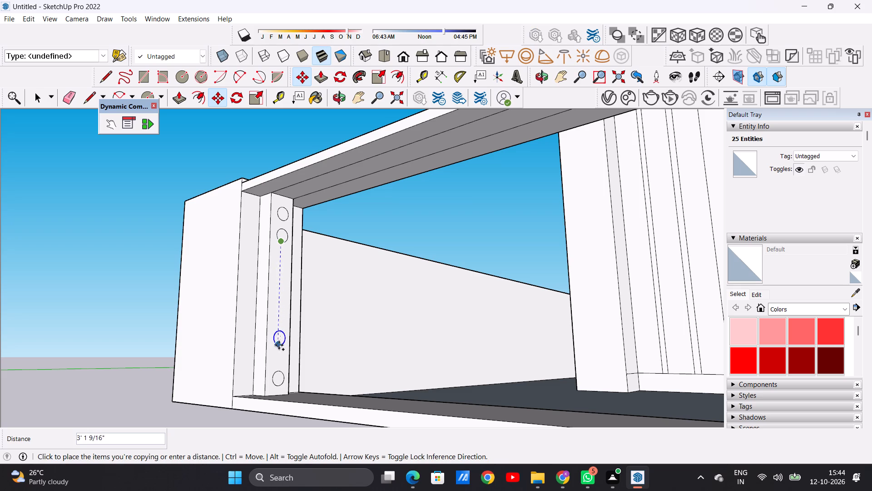
click(277, 361)
click(277, 361)
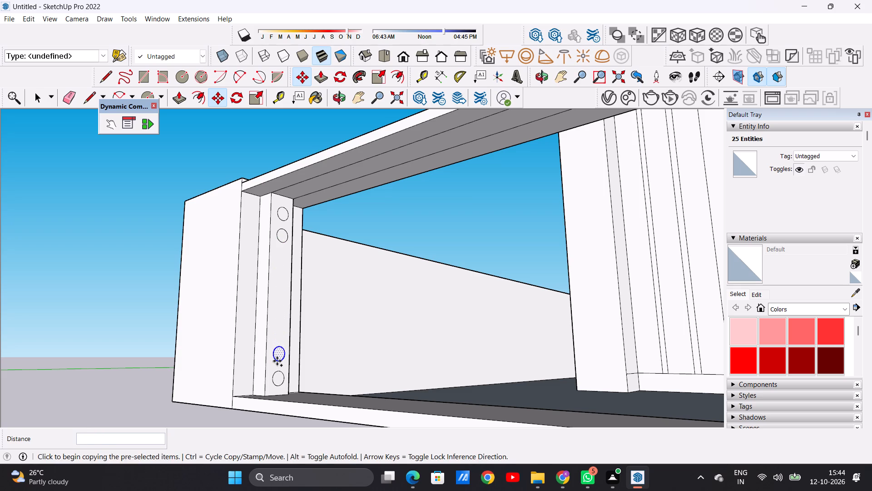
click(277, 266)
click(277, 265)
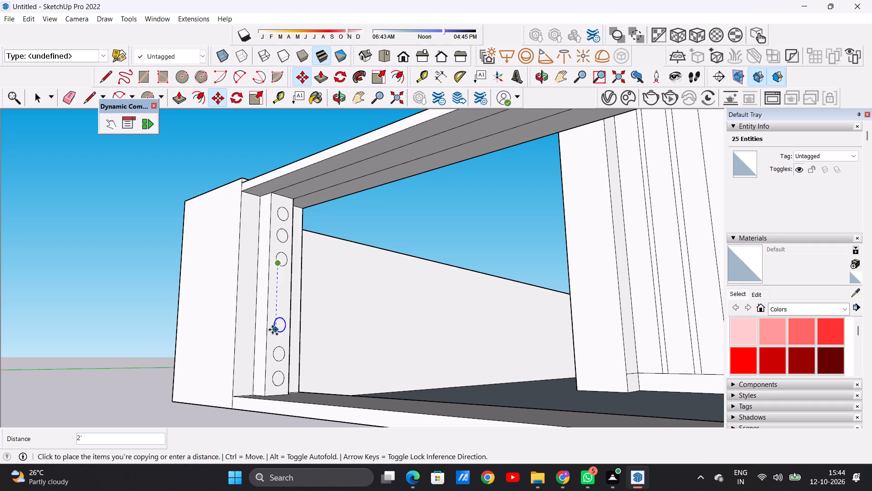
click(272, 330)
click(272, 330)
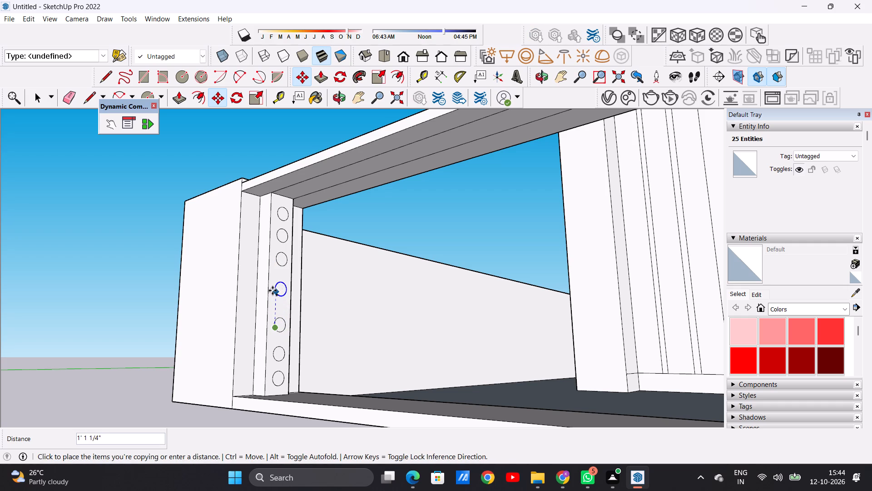
click(272, 285)
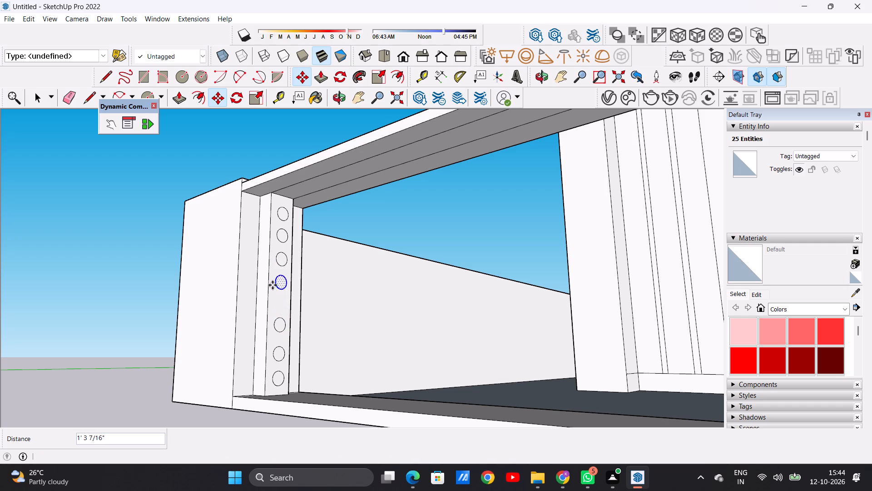
key(space)
Move the third circle from the bottom of the strip down about 2 1/4 in to even the spacing.
double_click(278, 323)
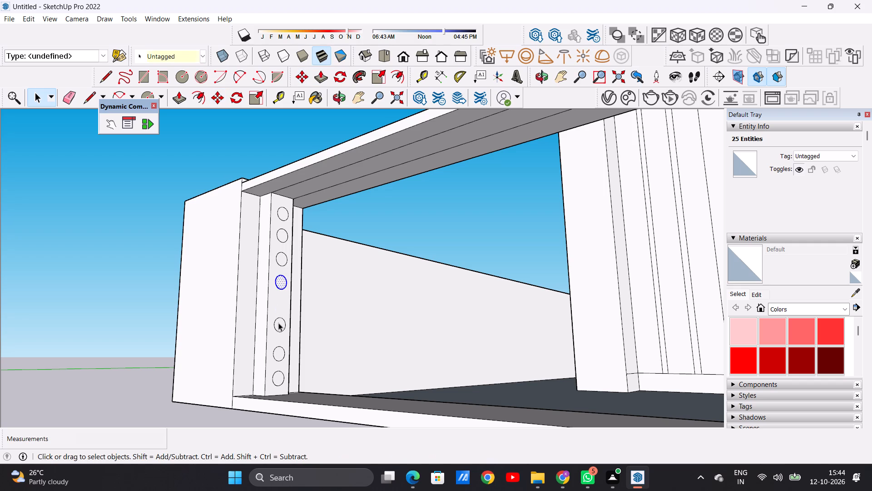
key(m)
click(277, 327)
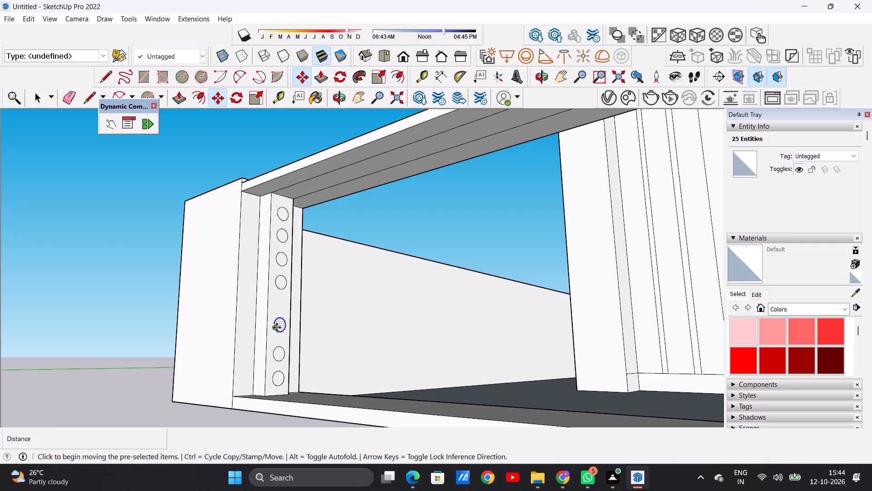
click(275, 335)
key(space)
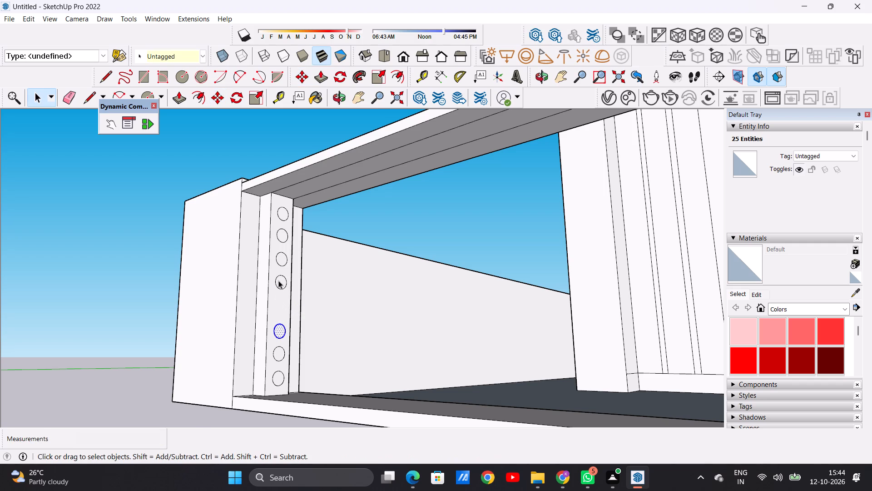
Copy the fourth circle from the top straight down about 9 in to fill the remaining gap, and clear the selection.
double_click(278, 281)
key(m)
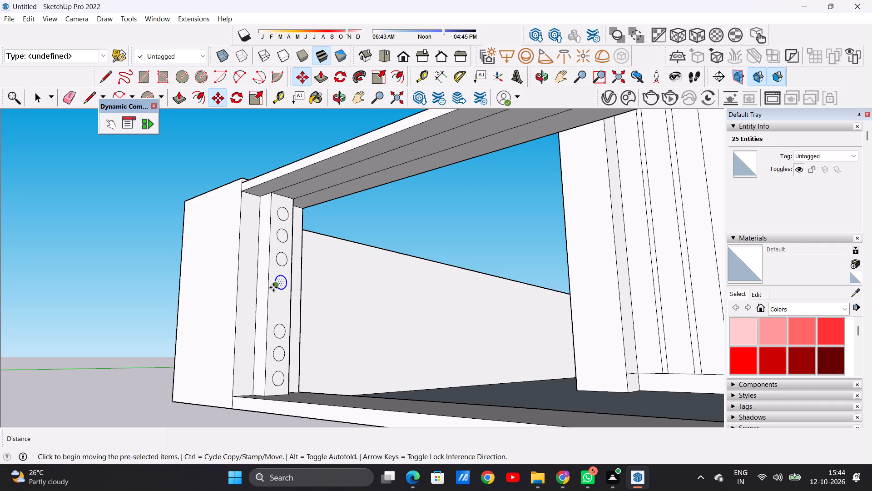
click(273, 287)
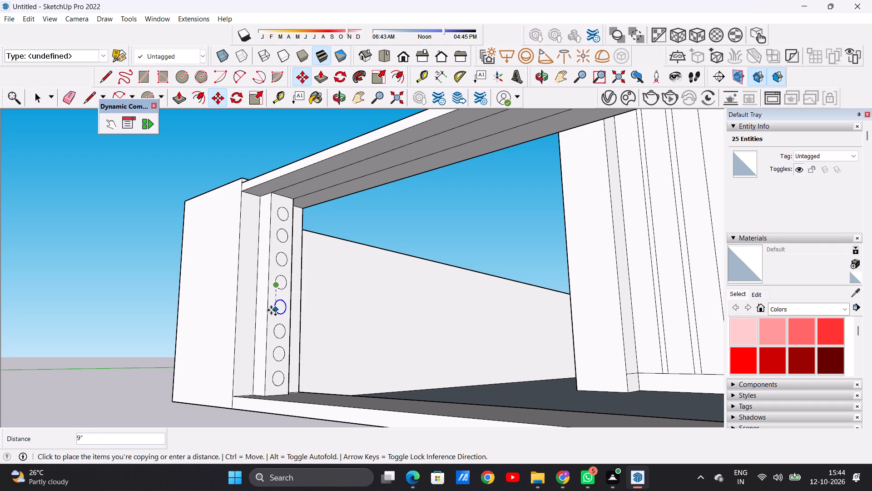
click(271, 310)
key(space)
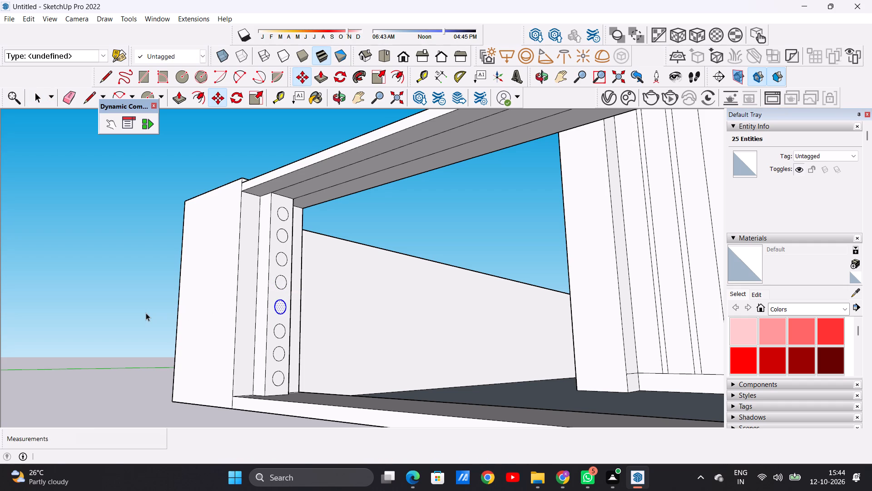
click(146, 313)
scroll(243, 339, down, 5)
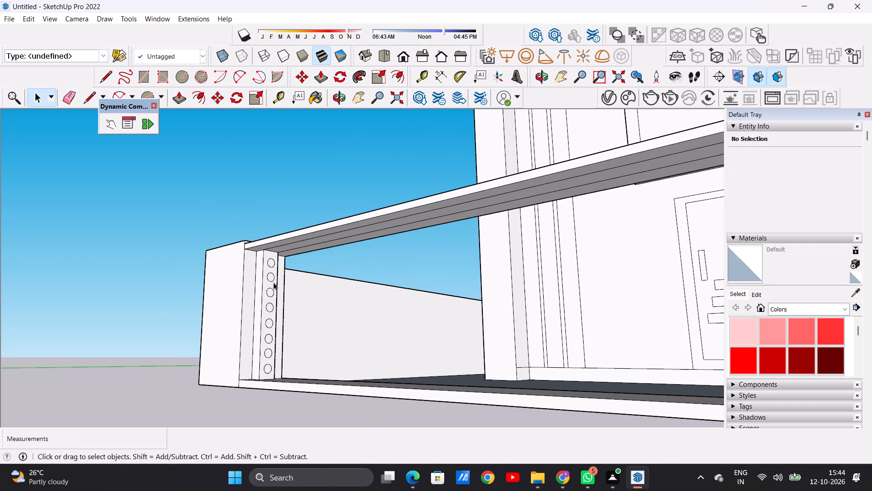
scroll(276, 265, up, 4)
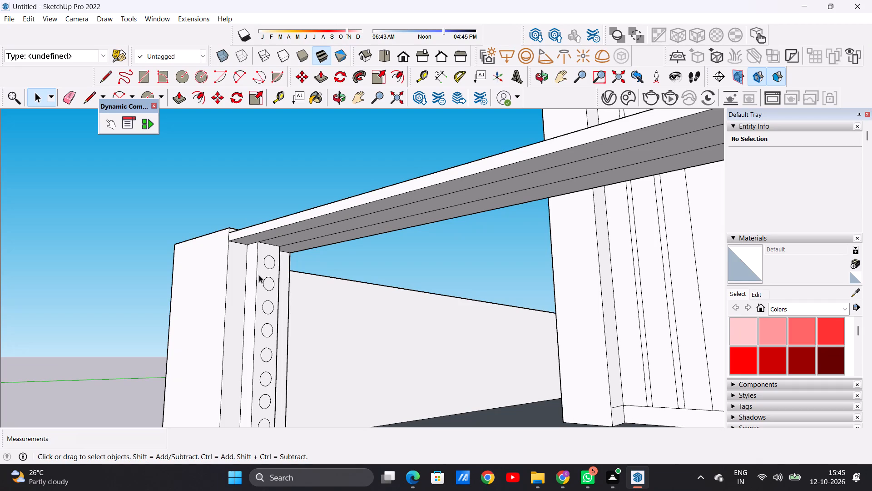
Draw a line about 2 ft 5 in long straight across the gate's bottom sill, near the middle of the opening.
scroll(258, 285, down, 6)
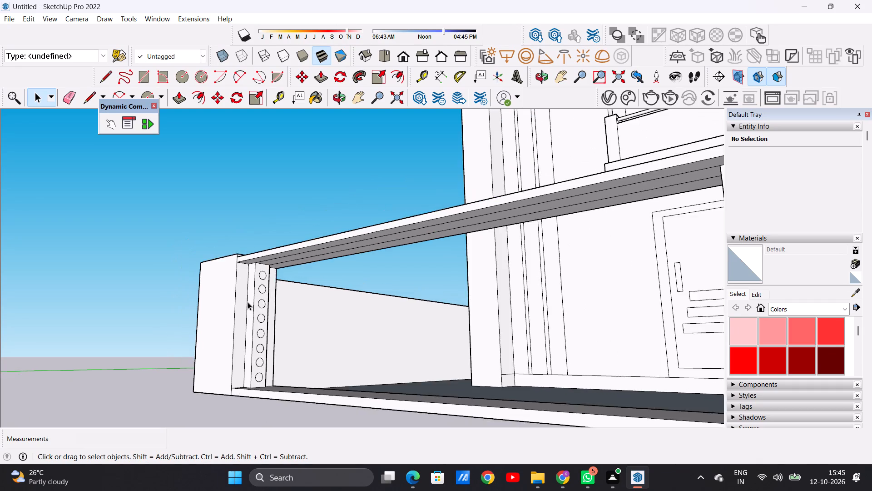
scroll(248, 302, down, 3)
middle_drag(273, 301, 394, 361)
scroll(319, 300, down, 4)
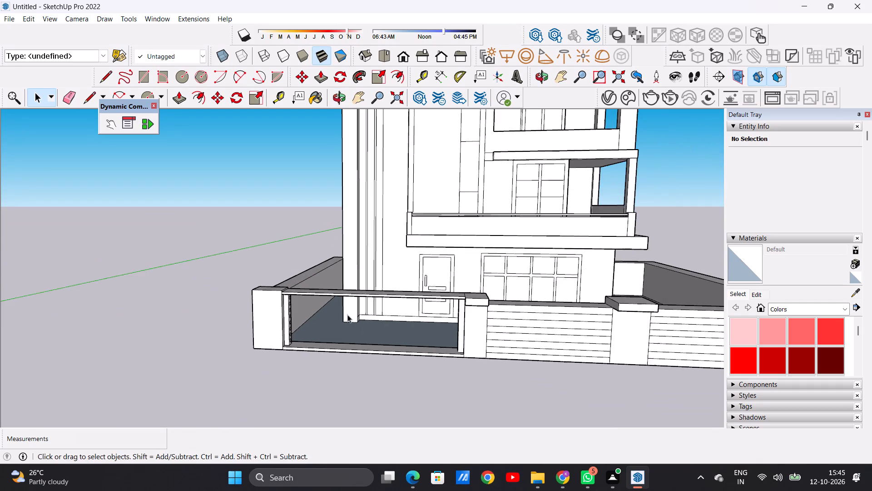
middle_drag(367, 354, 377, 391)
scroll(375, 359, up, 6)
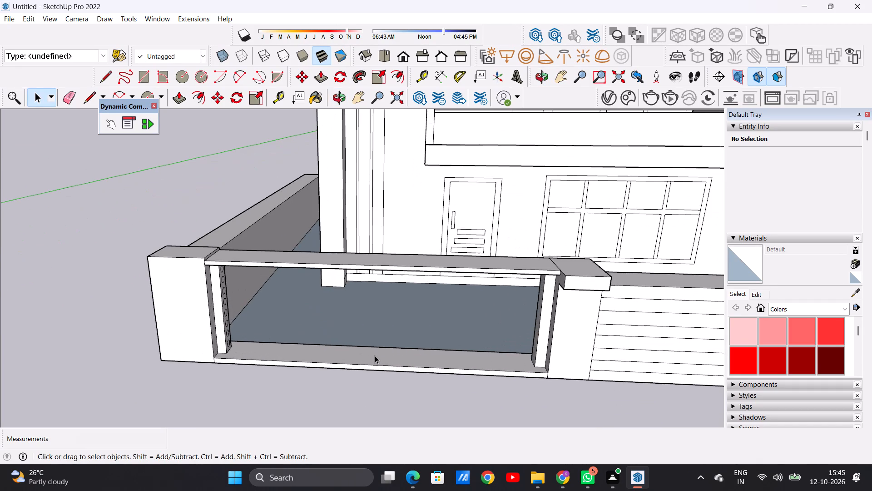
key(l)
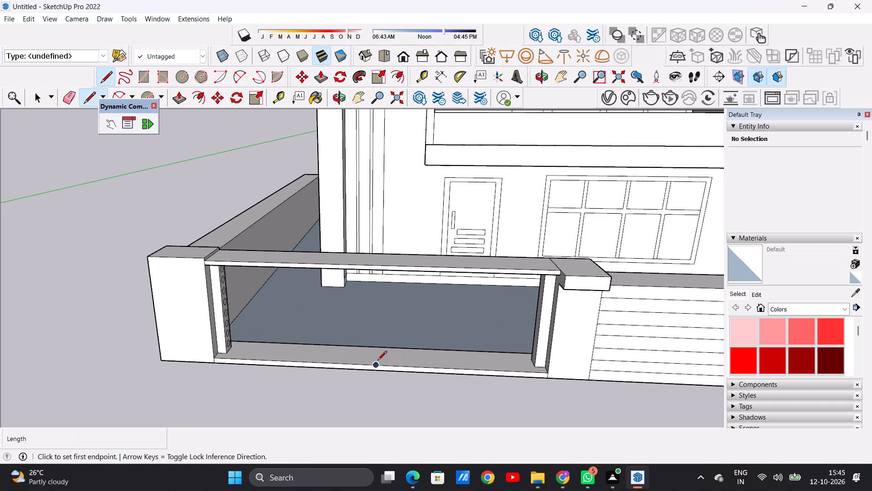
middle_drag(383, 366, 393, 421)
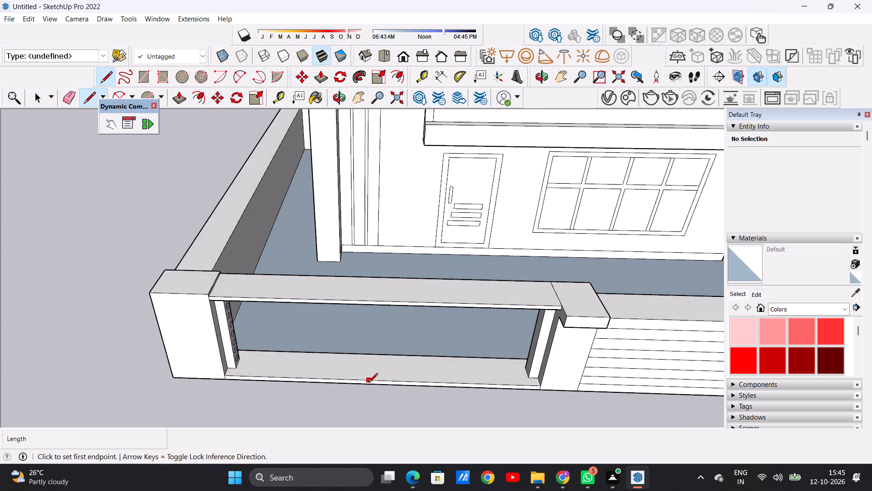
click(368, 383)
click(368, 353)
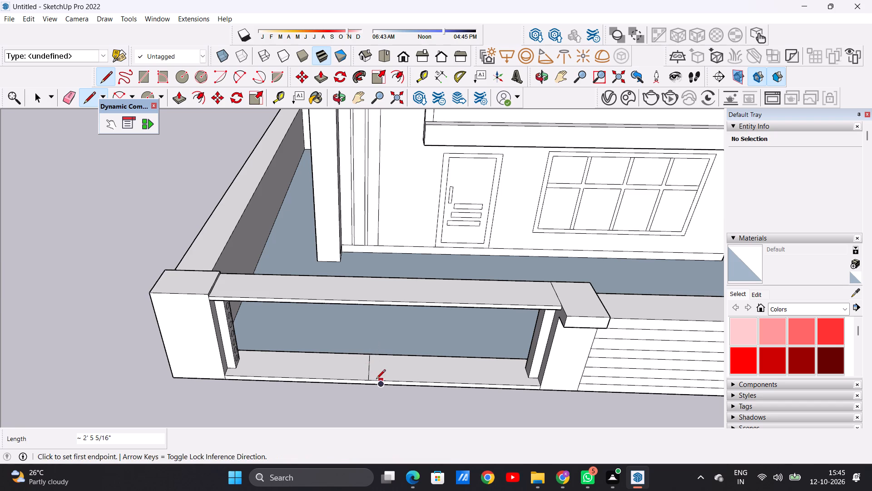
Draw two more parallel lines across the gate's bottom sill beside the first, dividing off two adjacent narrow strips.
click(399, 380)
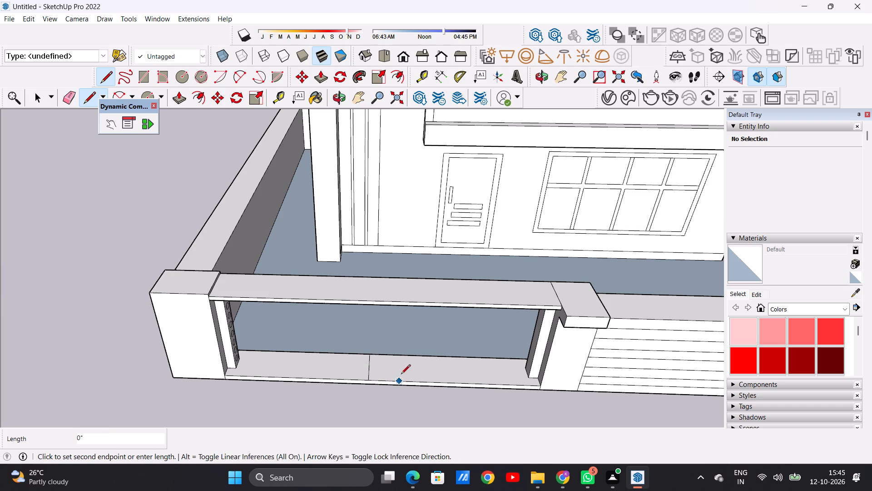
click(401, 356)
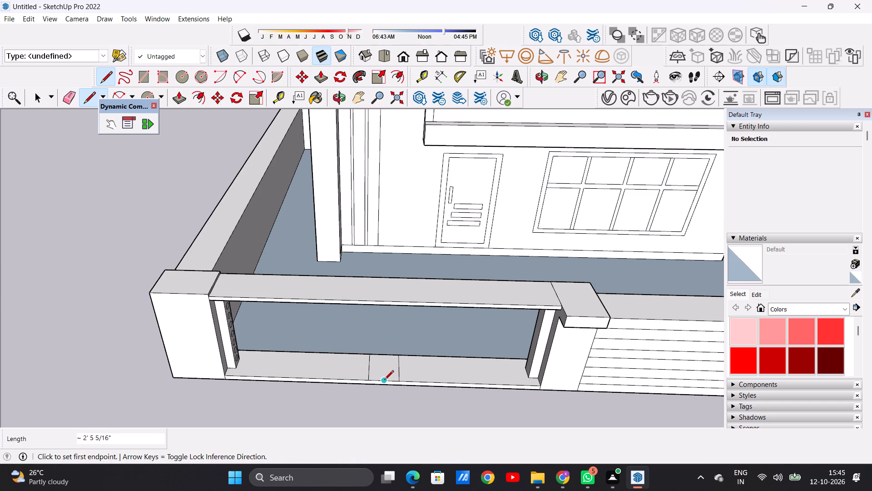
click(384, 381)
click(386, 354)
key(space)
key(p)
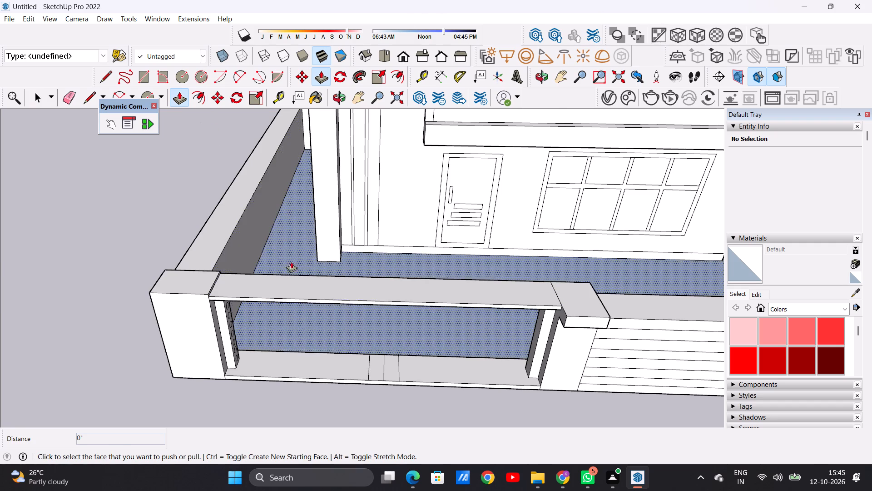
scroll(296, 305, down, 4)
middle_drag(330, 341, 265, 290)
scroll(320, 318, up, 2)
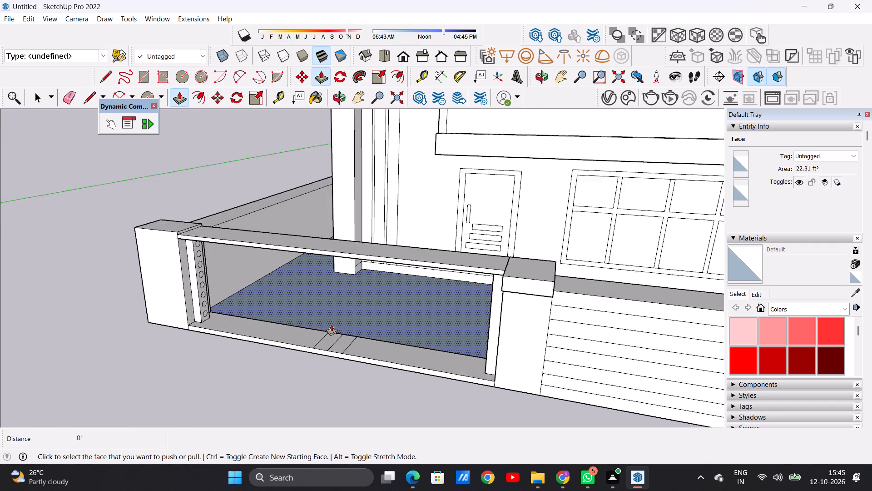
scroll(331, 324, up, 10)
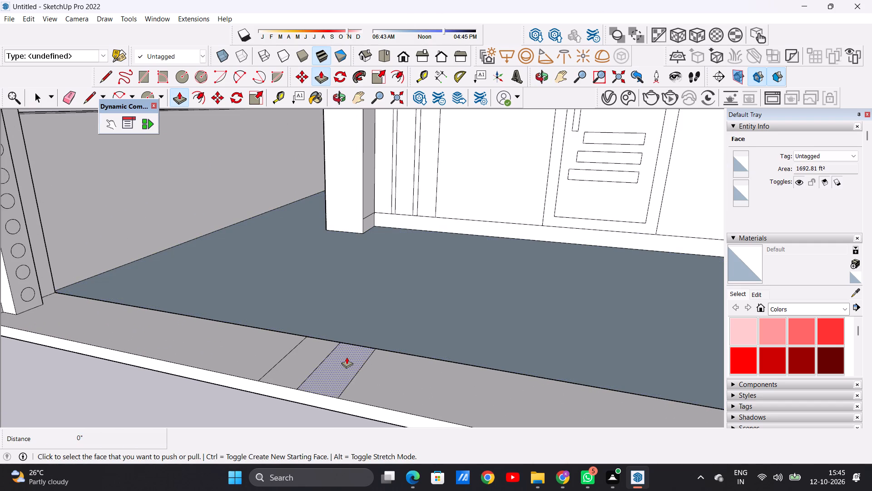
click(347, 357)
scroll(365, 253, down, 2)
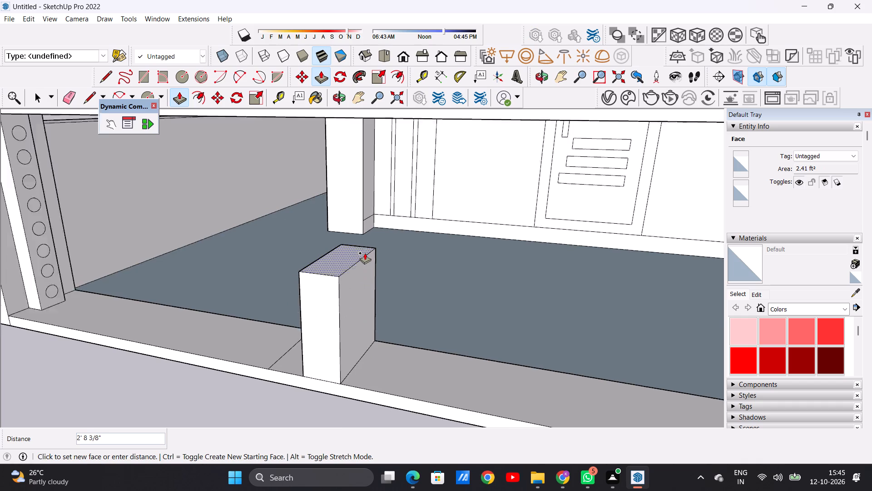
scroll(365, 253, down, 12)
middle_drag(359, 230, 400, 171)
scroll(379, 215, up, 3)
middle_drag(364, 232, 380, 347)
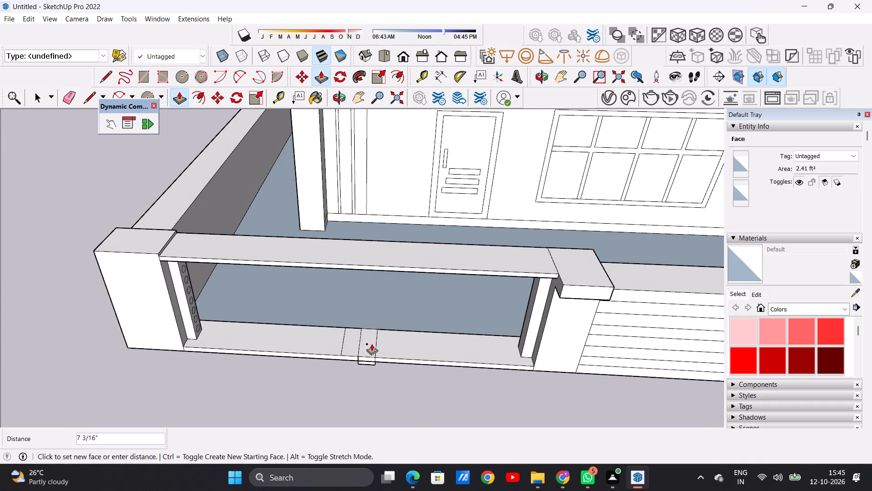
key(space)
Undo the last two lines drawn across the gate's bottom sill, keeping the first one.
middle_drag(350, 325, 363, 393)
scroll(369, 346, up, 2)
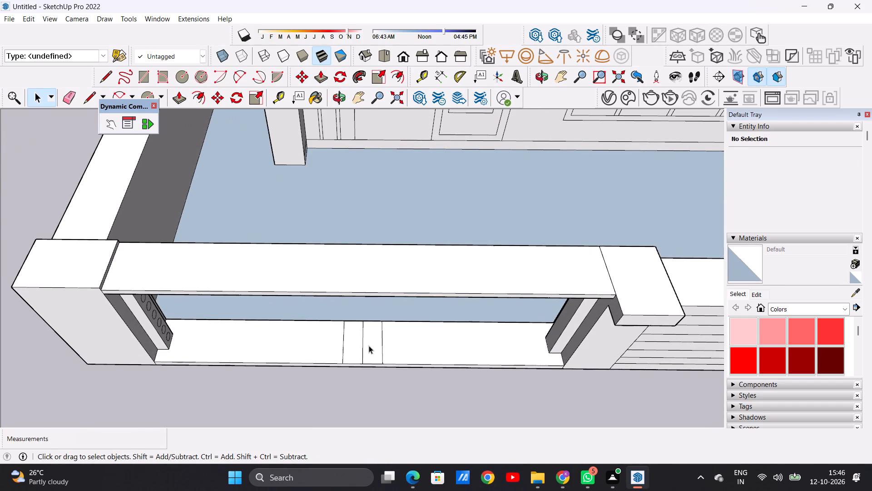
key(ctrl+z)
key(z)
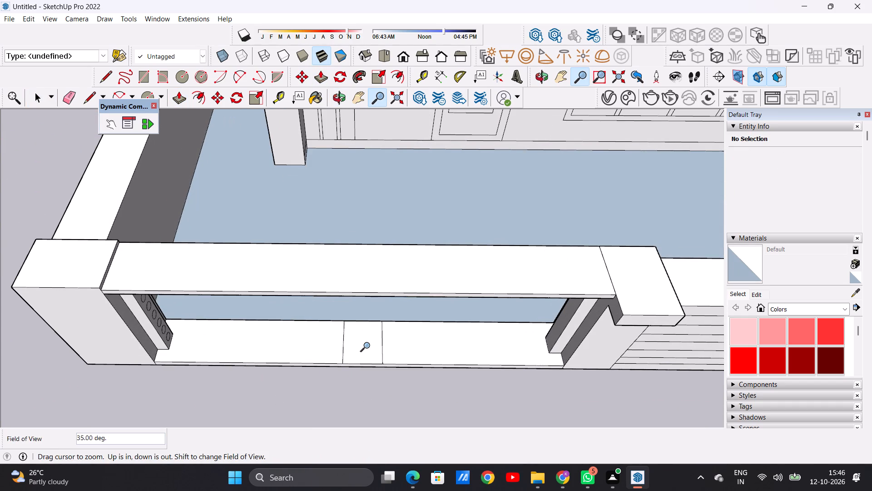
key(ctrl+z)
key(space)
Draw two parallel lines across the bottom sill to the right of the remaining one, forming two narrower adjacent strips near the centre.
scroll(318, 341, down, 2)
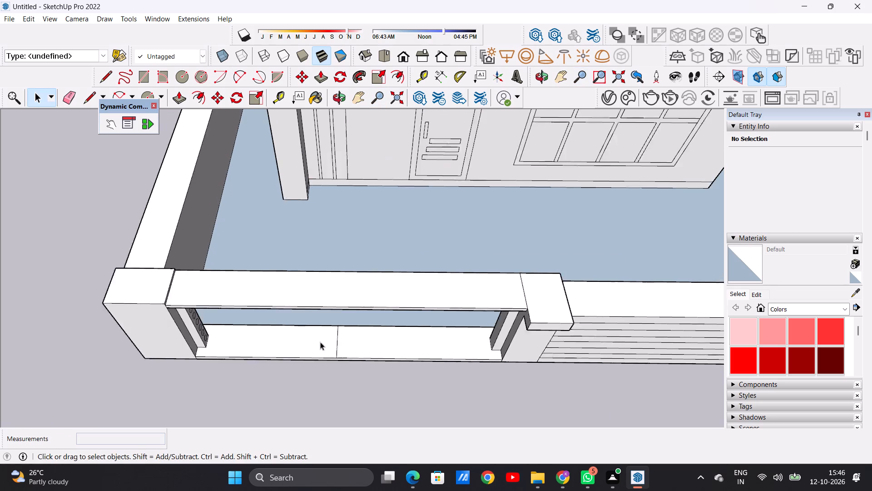
scroll(320, 342, down, 2)
middle_drag(347, 349, 338, 230)
scroll(358, 342, up, 2)
middle_drag(358, 344, 363, 396)
key(l)
scroll(352, 365, up, 4)
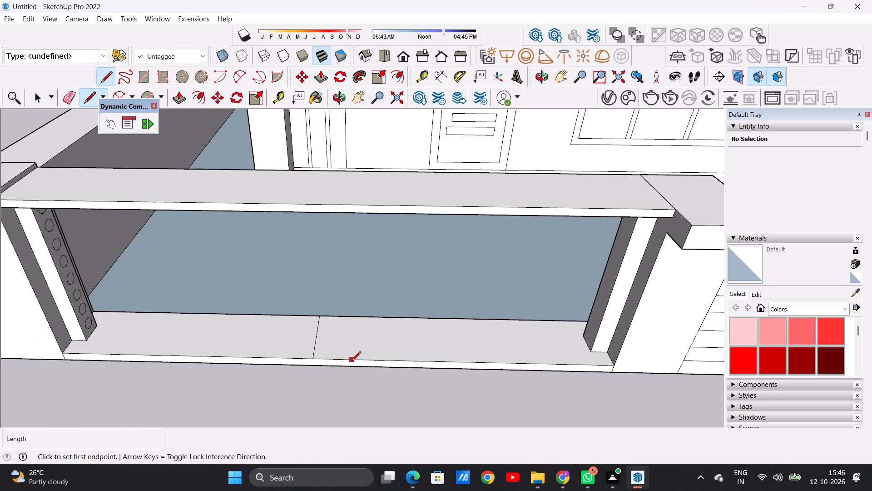
click(349, 361)
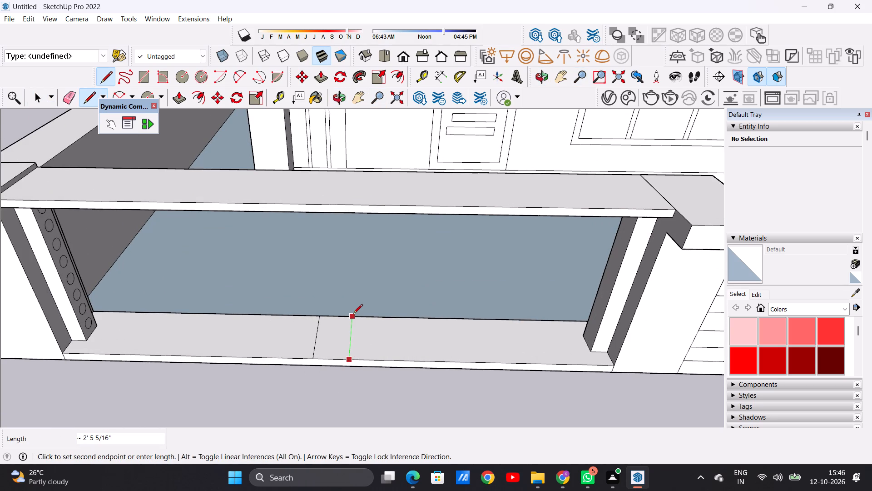
click(353, 314)
click(330, 357)
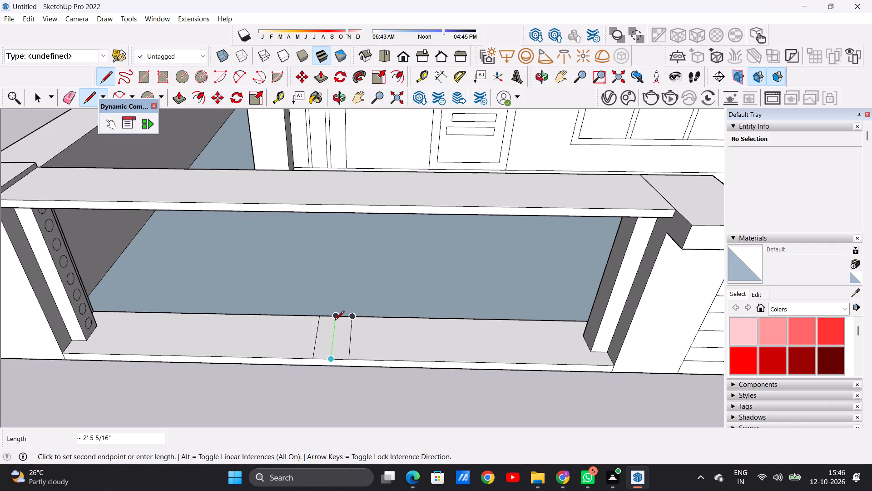
click(335, 321)
key(space)
Push/Pull the right-hand sill strip up about 6 ft to the underside of the gate's top beam.
text(P)
scroll(344, 336, up, 2)
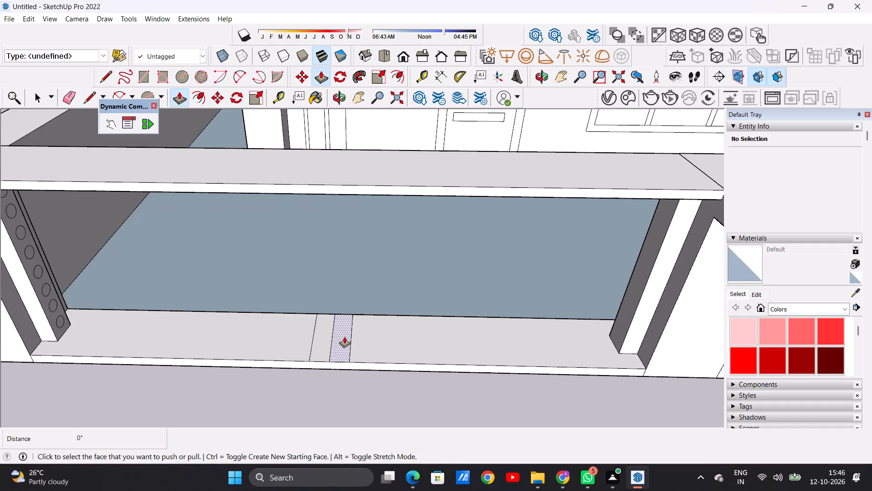
click(344, 336)
scroll(358, 273, down, 7)
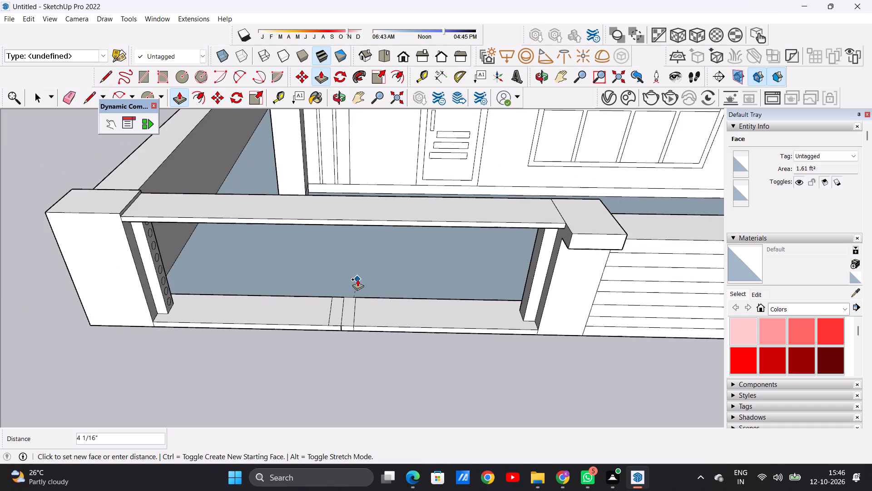
middle_drag(349, 276, 362, 176)
scroll(353, 192, up, 2)
scroll(353, 192, down, 1)
scroll(353, 192, up, 1)
scroll(356, 195, down, 1)
scroll(356, 195, up, 2)
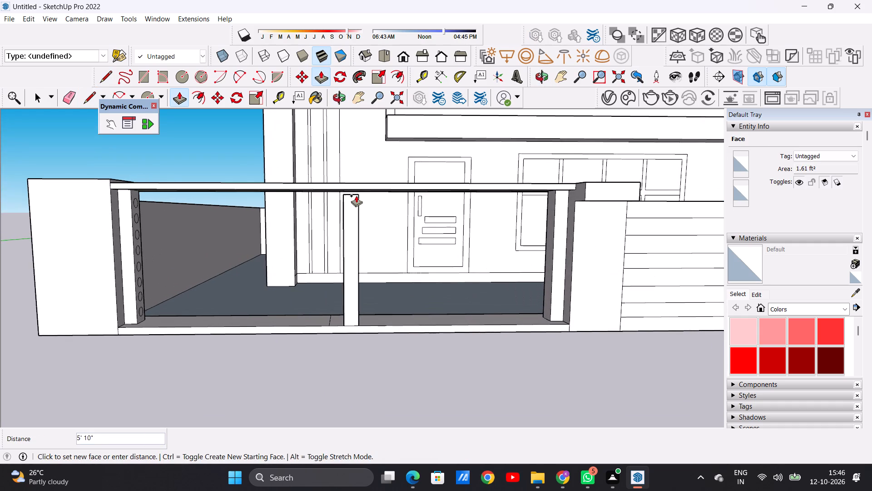
click(359, 189)
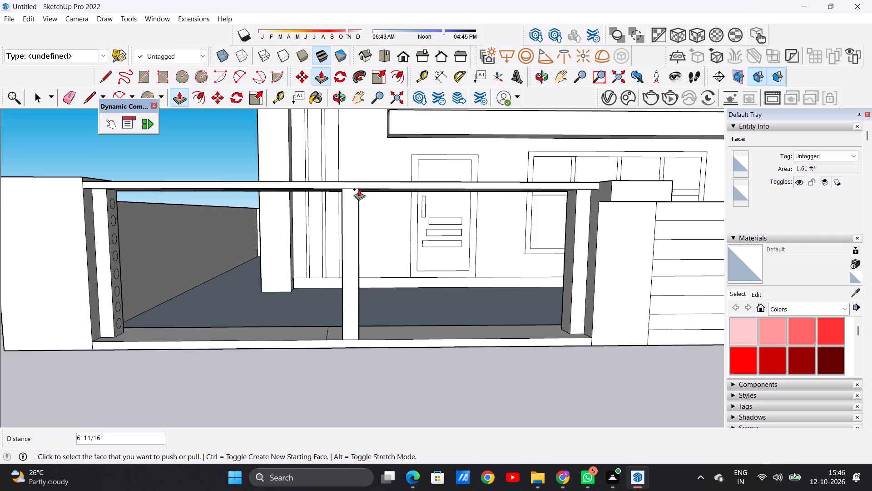
Push/Pull the adjoining left sill strip up about 6 ft to meet the top beam, completing the paired centre posts.
middle_drag(354, 288, 384, 388)
scroll(361, 373, up, 5)
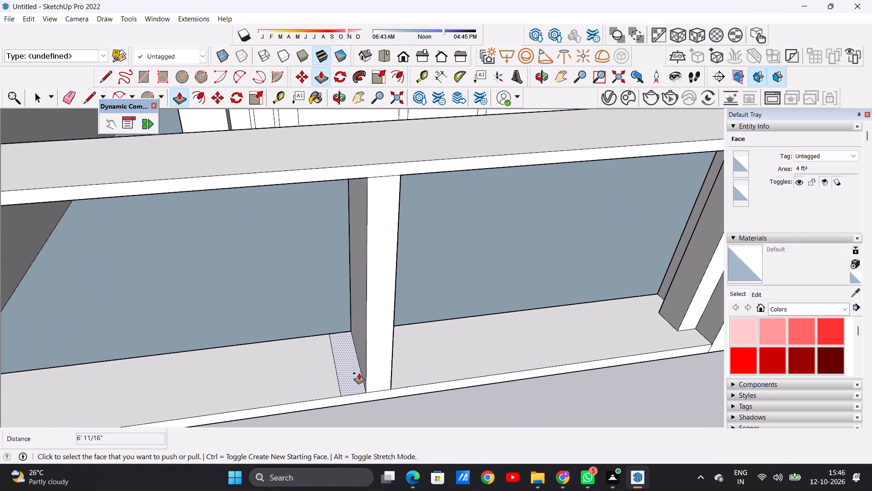
click(354, 376)
scroll(357, 292, down, 5)
scroll(363, 224, up, 4)
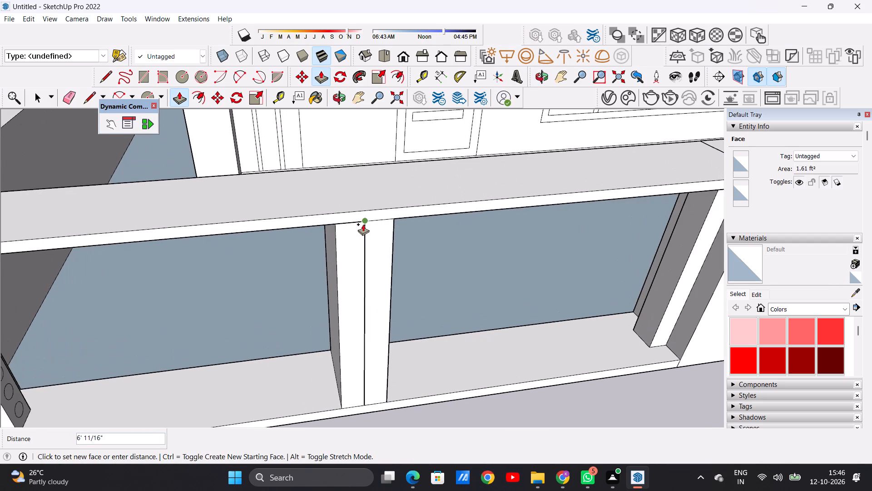
click(363, 224)
key(space)
Draw a vertical handle rectangle, about 1 ft 10 3/4 in by 3 1/8 in, on the front face of the left centre post.
scroll(308, 318, down, 2)
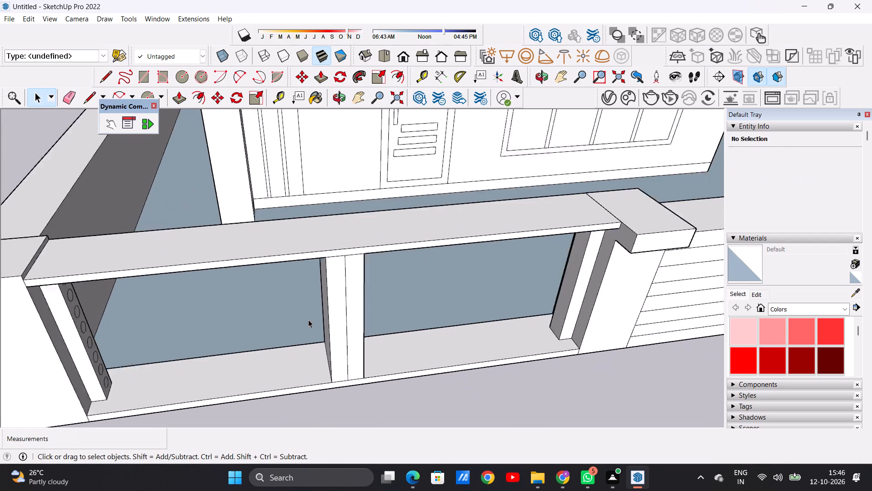
scroll(308, 320, down, 13)
middle_drag(352, 343, 325, 255)
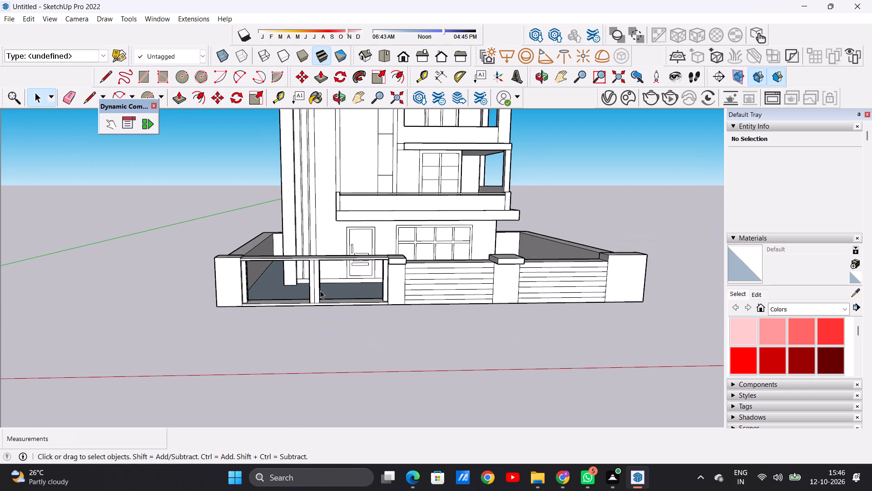
middle_drag(317, 287, 318, 269)
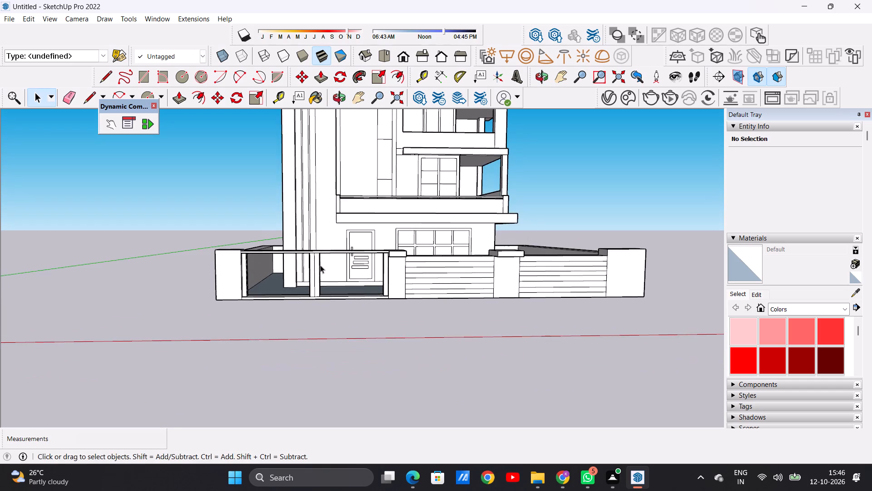
scroll(316, 258, up, 6)
scroll(315, 257, down, 1)
scroll(315, 257, up, 4)
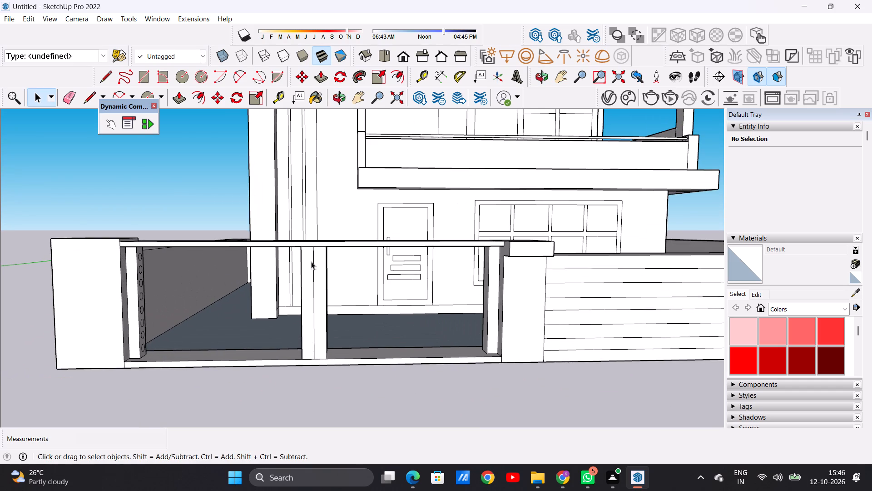
scroll(305, 291, down, 3)
scroll(308, 296, up, 3)
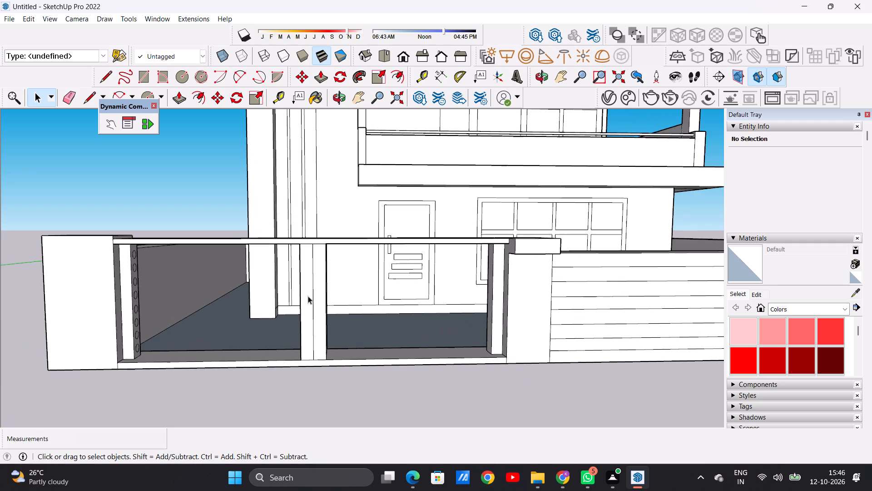
key(r)
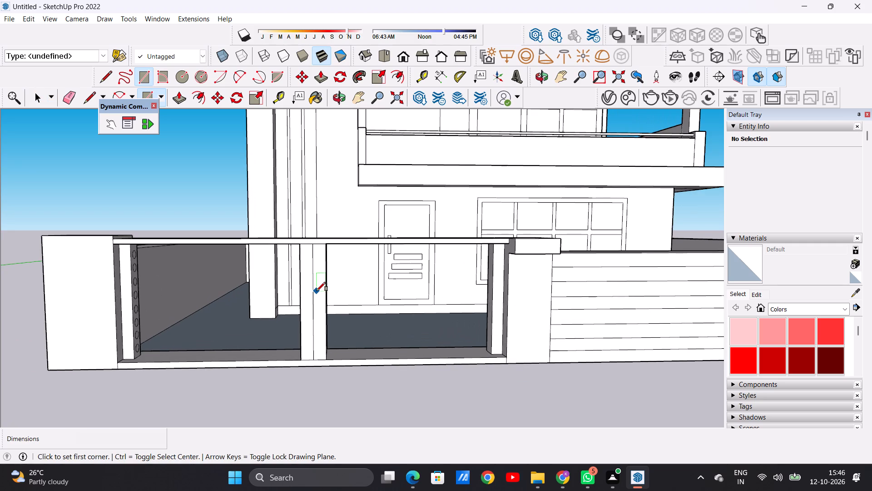
scroll(314, 289, up, 5)
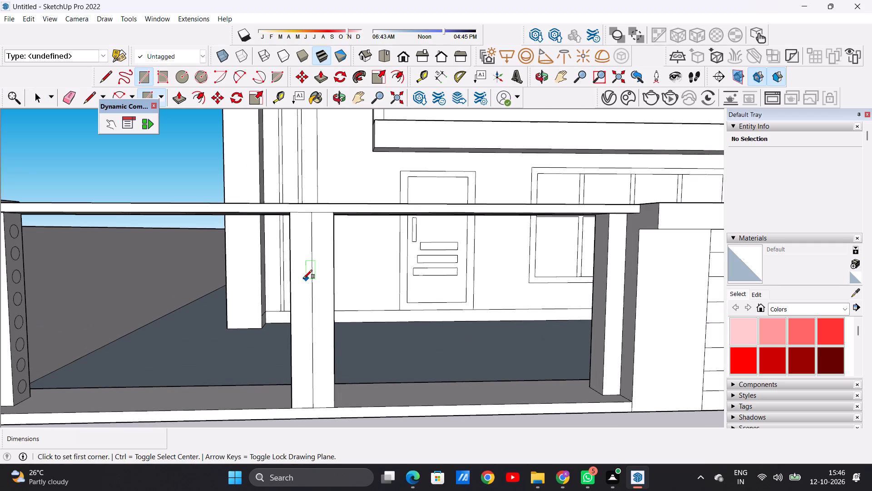
click(298, 275)
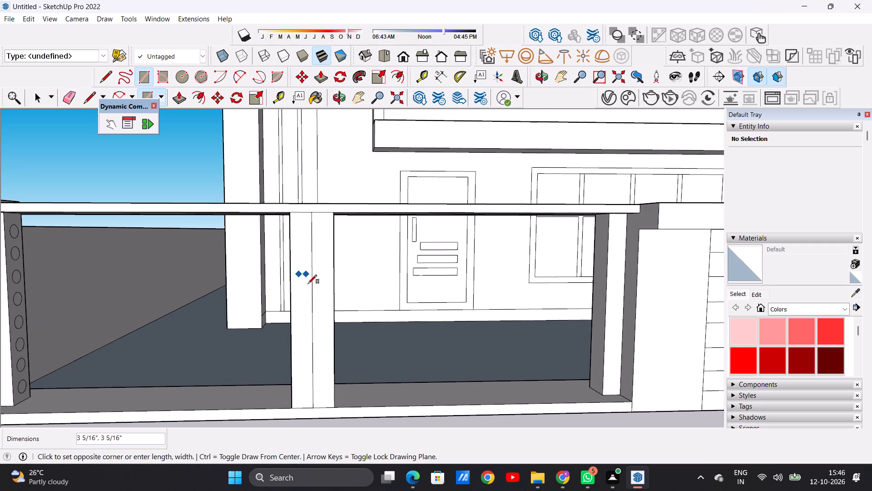
click(307, 336)
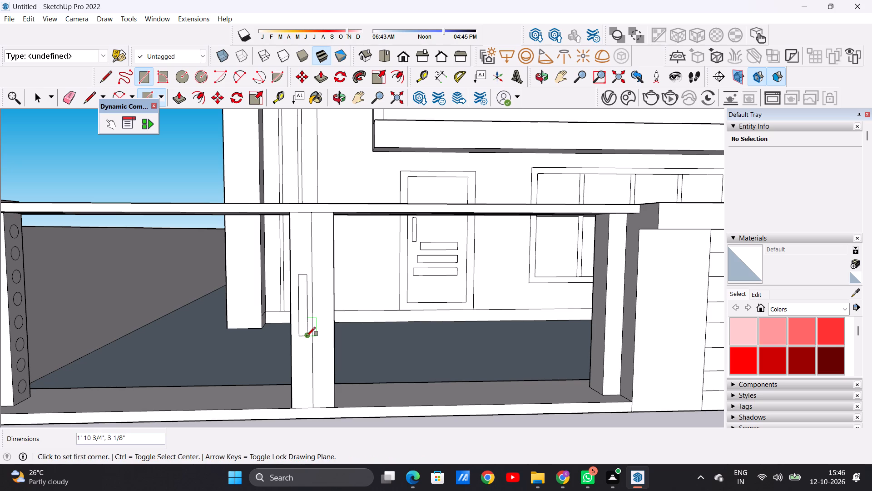
Copy the vertical handle rectangle about 7 3/16 in sideways onto the front face of the right centre post.
key(space)
triple_click(302, 326)
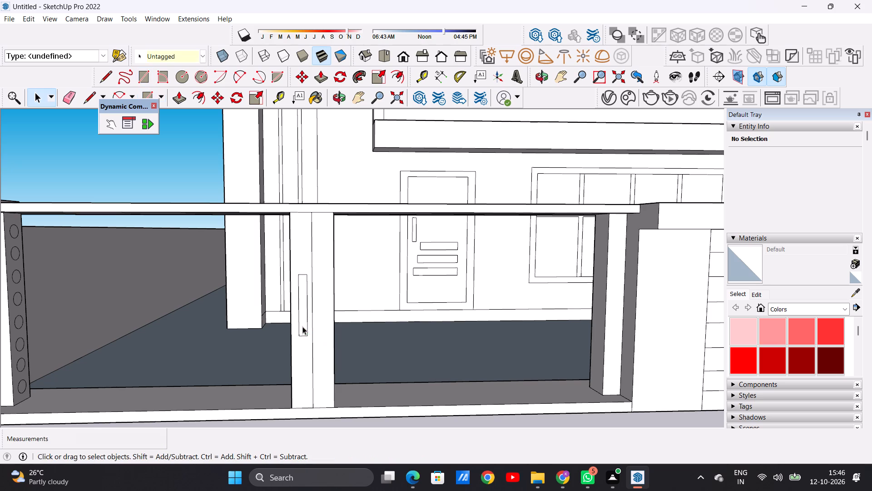
scroll(292, 316, down, 7)
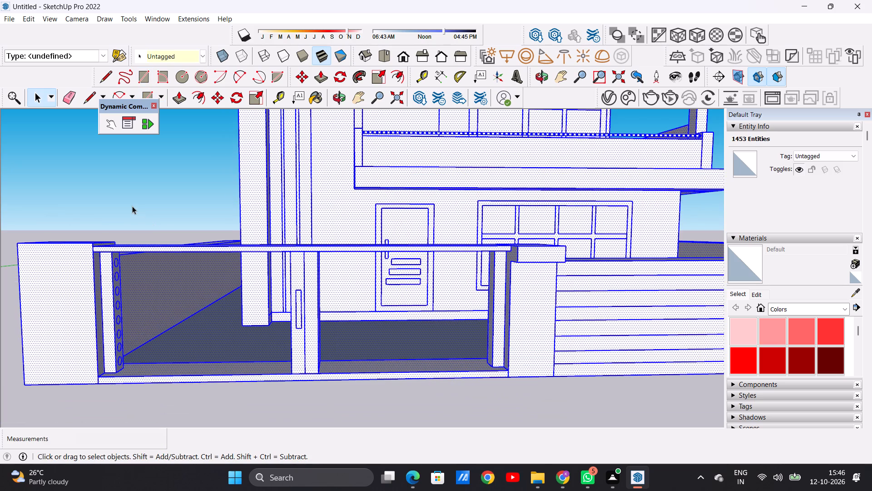
click(132, 206)
scroll(312, 311, up, 12)
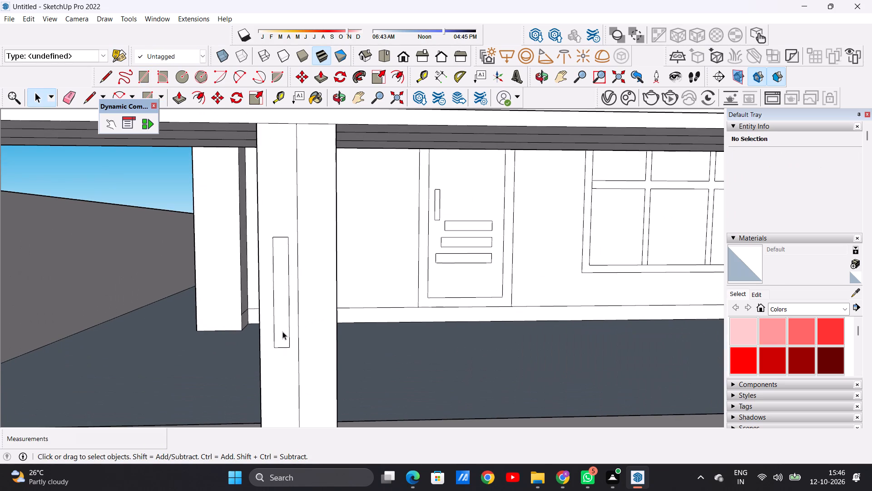
double_click(282, 331)
key(m)
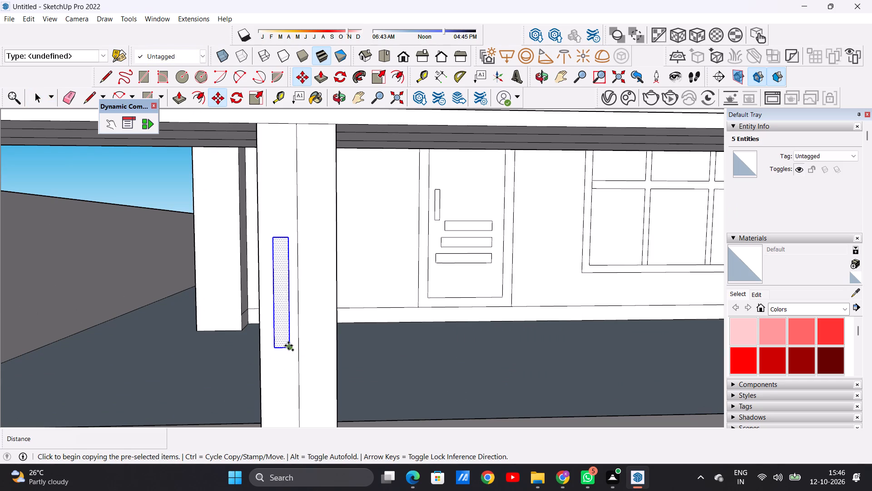
click(288, 346)
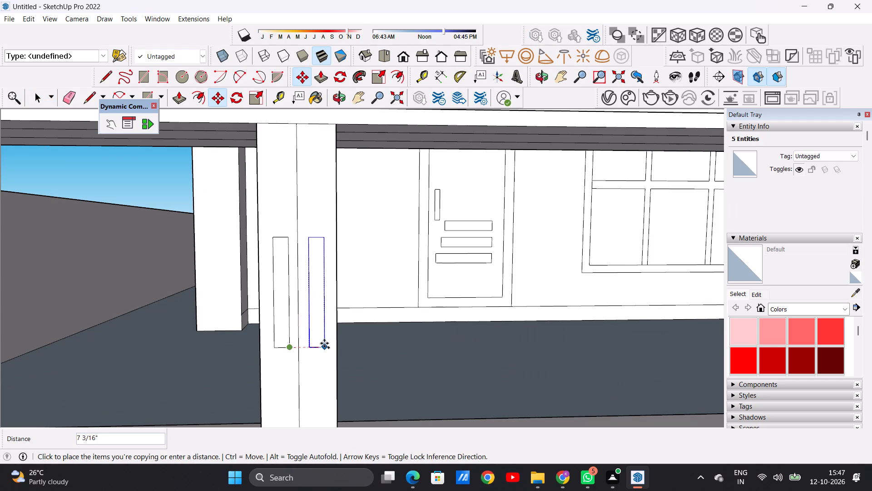
click(324, 343)
scroll(294, 343, down, 5)
key(space)
scroll(263, 334, down, 7)
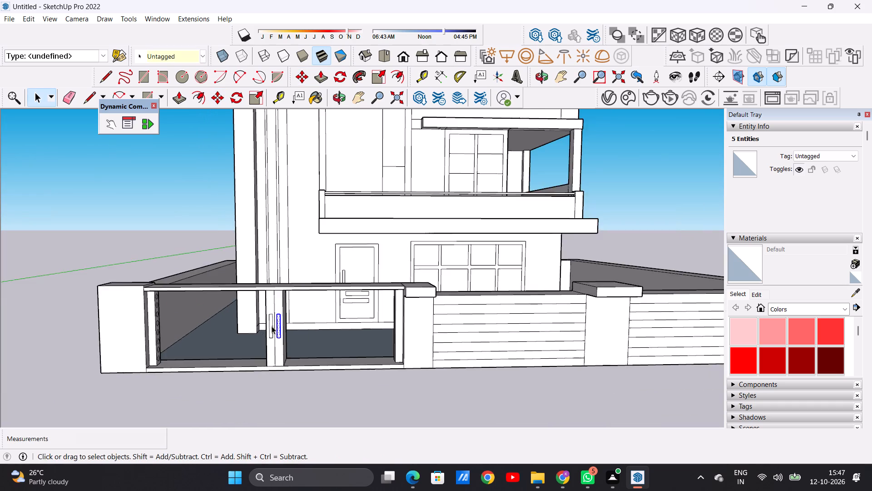
scroll(272, 326, down, 4)
click(158, 267)
Examine the gate's paired handles, the column of circles on the left post and the overall front elevation.
scroll(258, 339, up, 4)
middle_drag(287, 329, 184, 330)
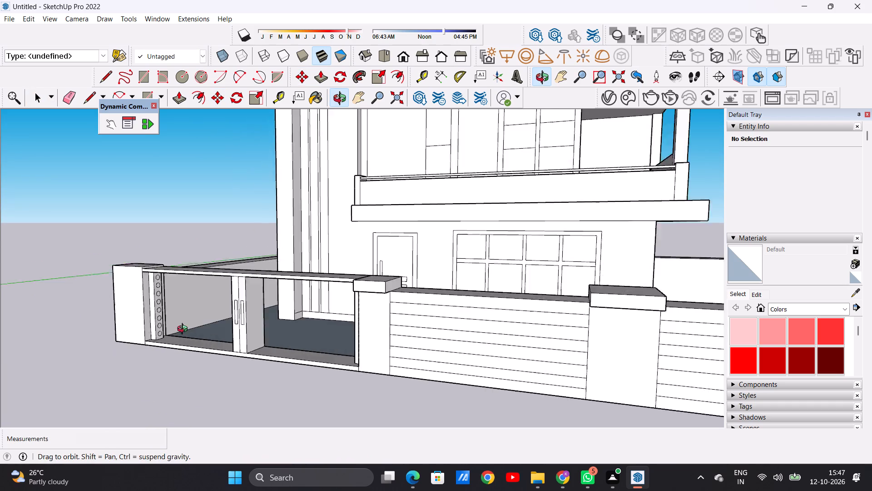
middle_drag(184, 330, 158, 372)
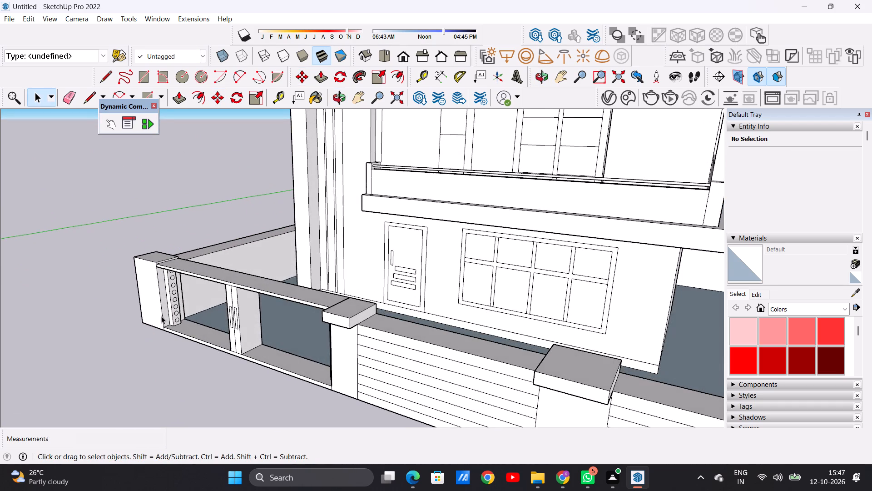
scroll(167, 285, up, 4)
middle_drag(179, 299, 179, 248)
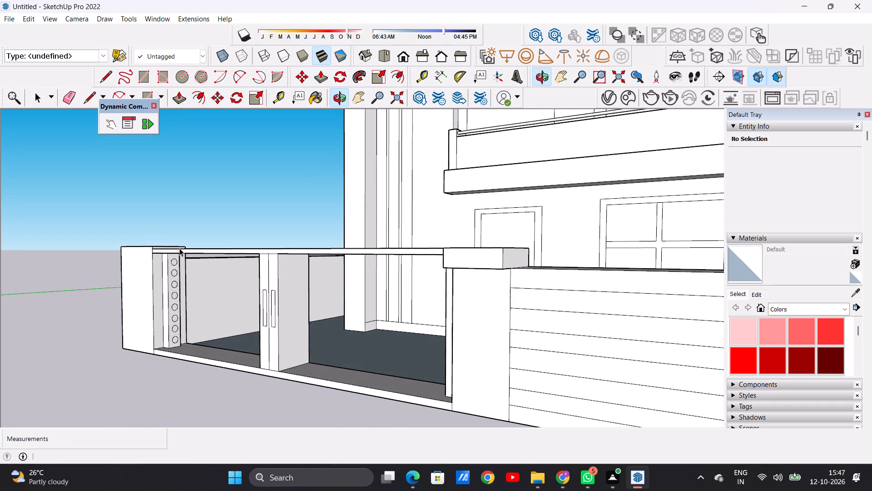
scroll(183, 262, up, 8)
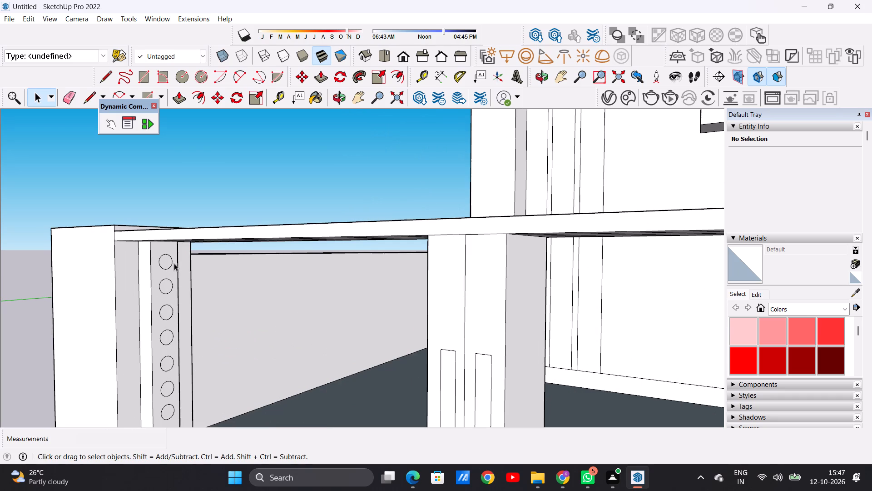
scroll(214, 273, down, 10)
scroll(321, 270, down, 4)
middle_drag(354, 350, 460, 387)
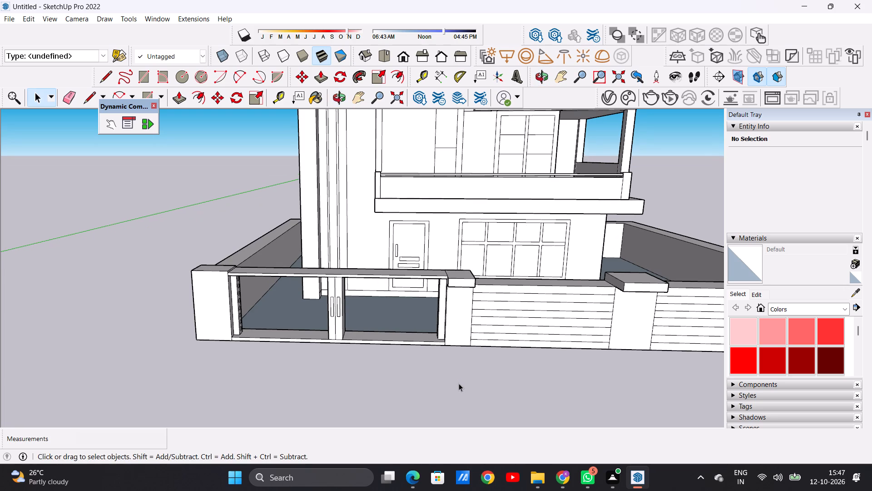
scroll(378, 355, down, 3)
scroll(332, 353, down, 4)
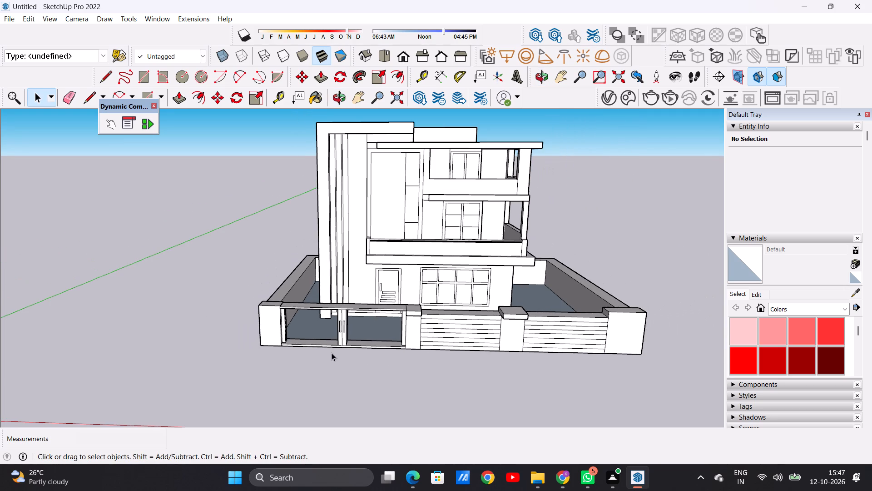
middle_drag(359, 356, 340, 265)
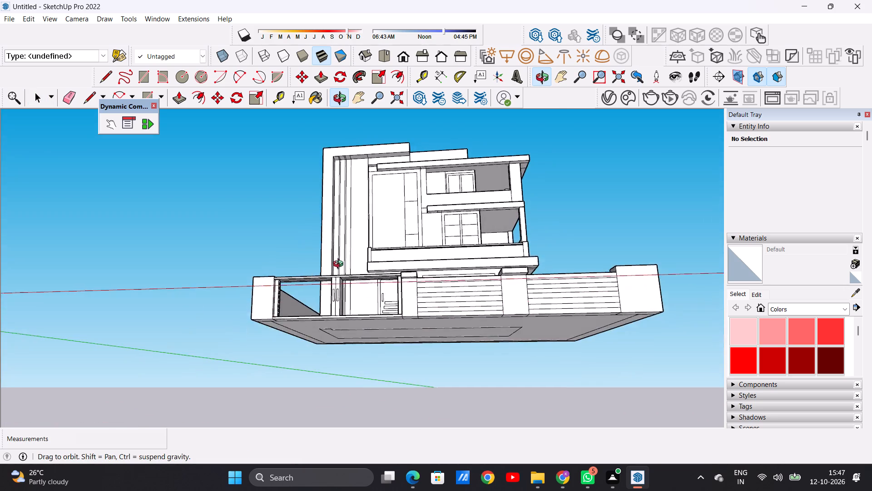
middle_drag(340, 265, 331, 333)
scroll(294, 323, up, 6)
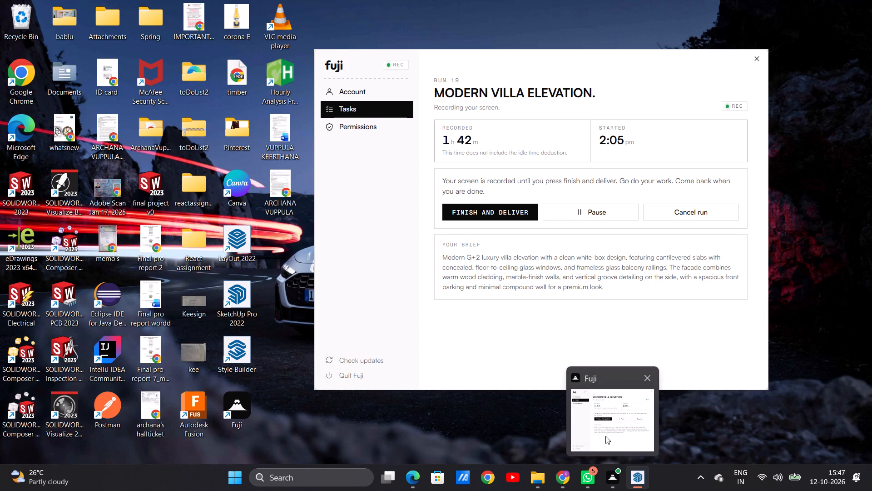
click(606, 424)
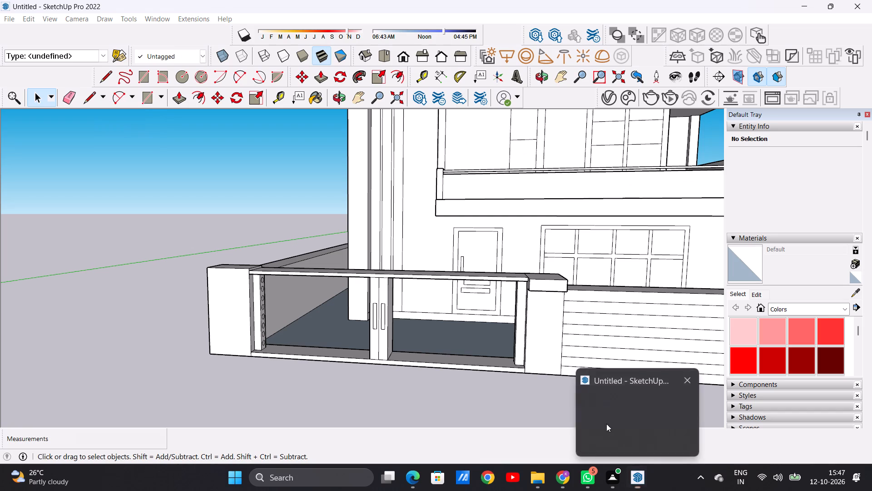
Push/Pull the topmost circle on the left gate post about 19 ft 1 in across to the right gate post as a round bar.
scroll(348, 287, down, 2)
middle_drag(345, 305, 229, 290)
scroll(272, 267, up, 4)
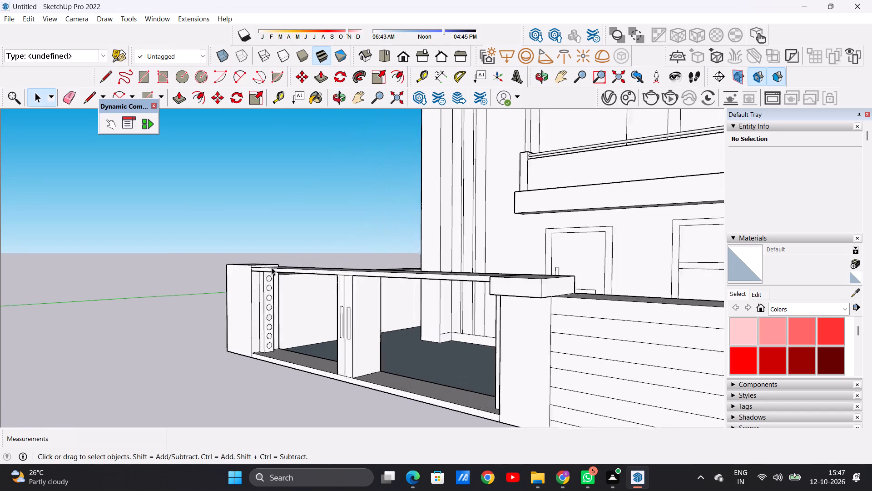
scroll(272, 267, up, 8)
key(p)
scroll(268, 279, up, 4)
scroll(268, 279, down, 1)
scroll(268, 279, up, 1)
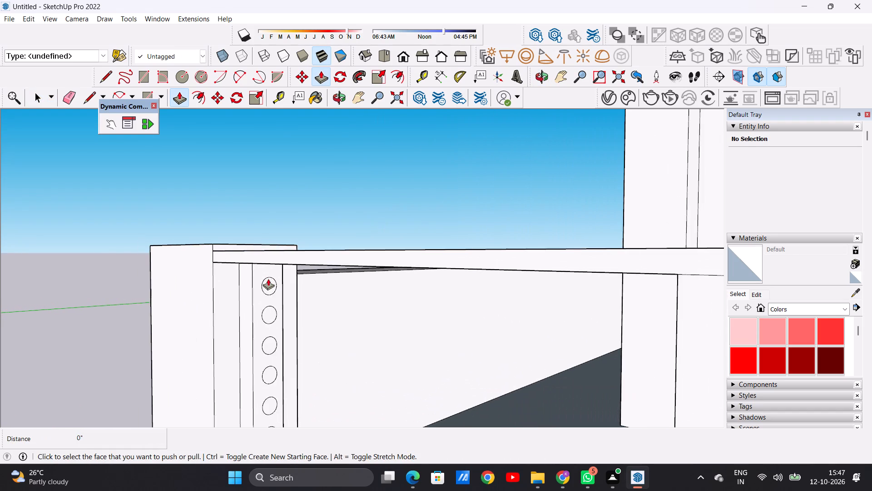
click(269, 285)
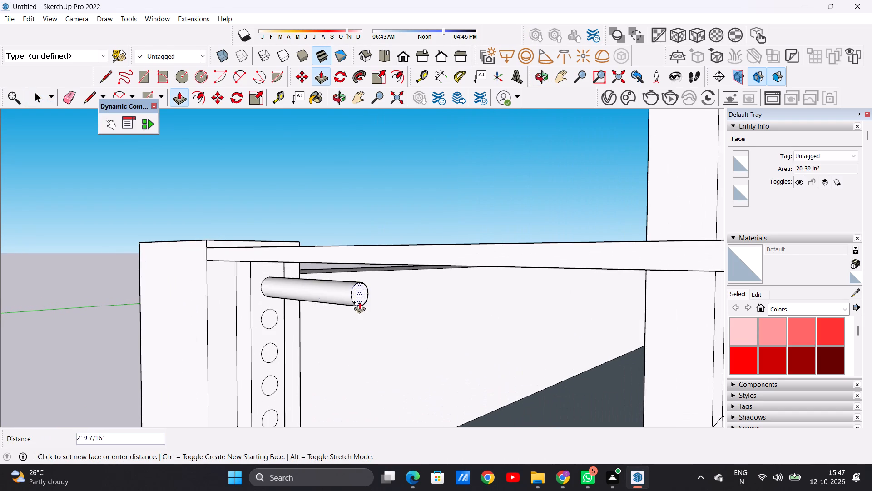
scroll(304, 301, down, 8)
middle_drag(462, 325, 510, 315)
scroll(456, 307, down, 9)
middle_drag(522, 317, 570, 309)
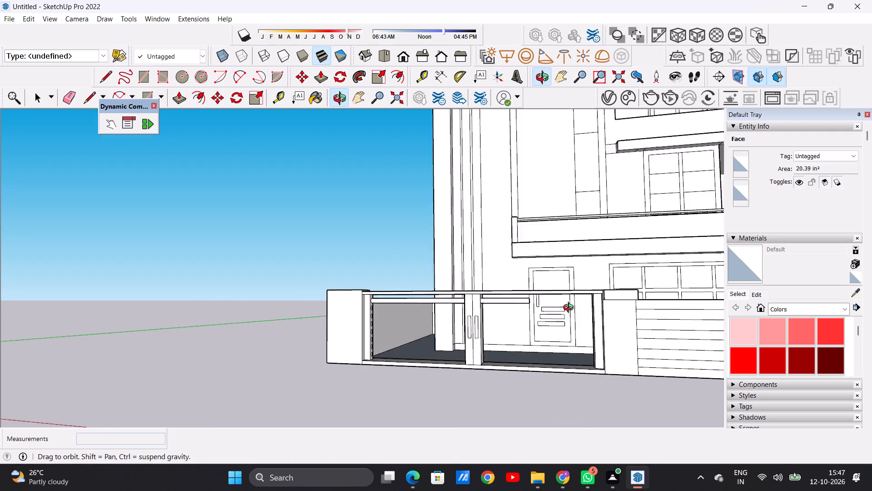
middle_drag(570, 309, 627, 305)
scroll(595, 306, up, 15)
scroll(568, 292, down, 1)
scroll(568, 292, up, 4)
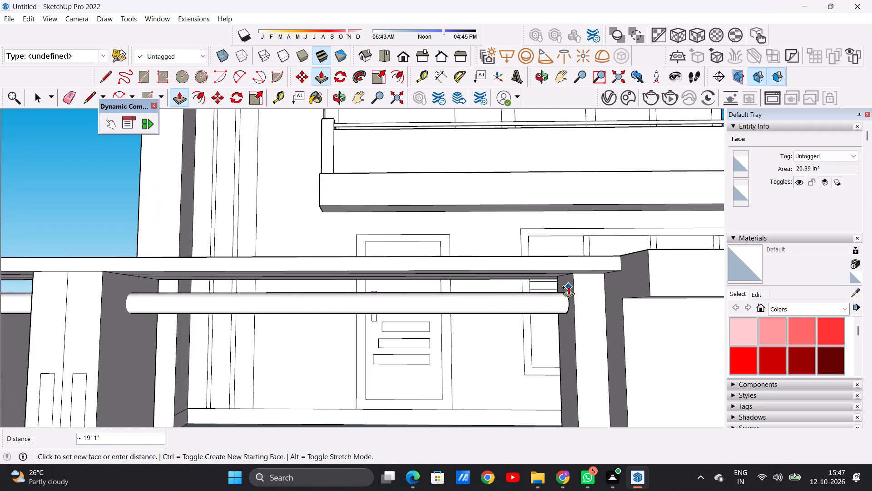
click(568, 287)
key(space)
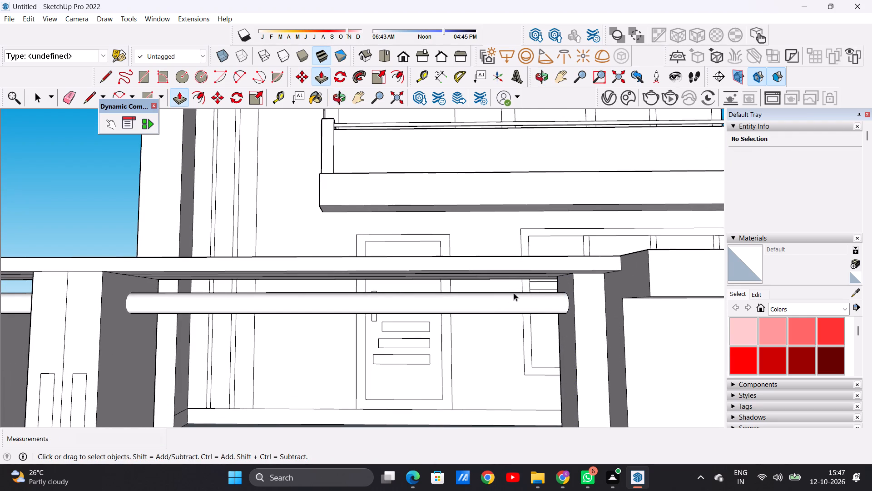
Examine the gate's top round bar up close and within the whole villa front.
scroll(222, 324, down, 16)
middle_drag(268, 293, 249, 322)
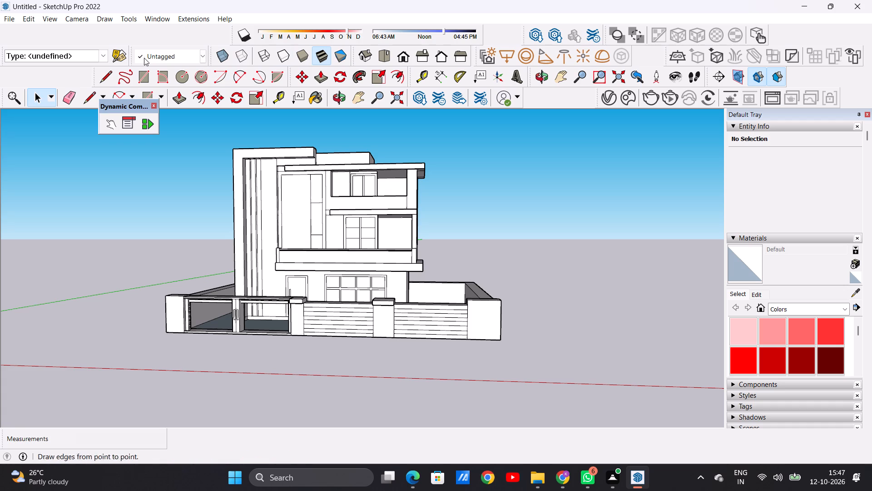
scroll(172, 295, down, 5)
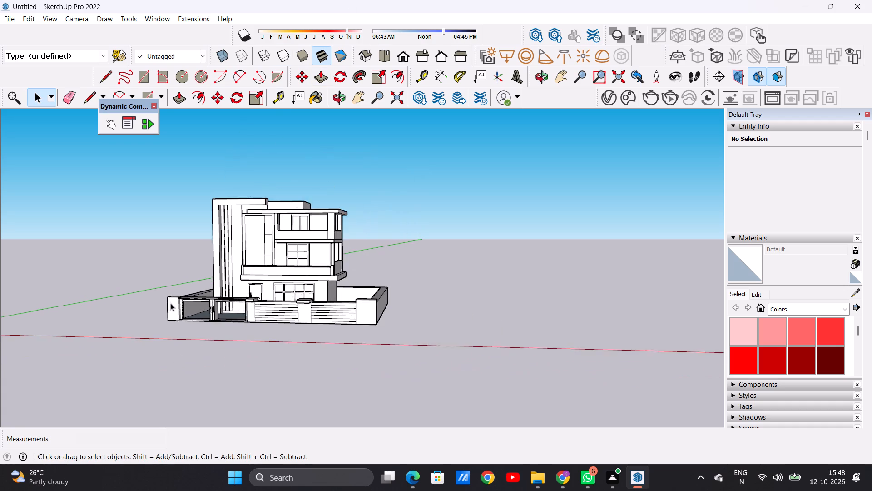
scroll(169, 306, up, 8)
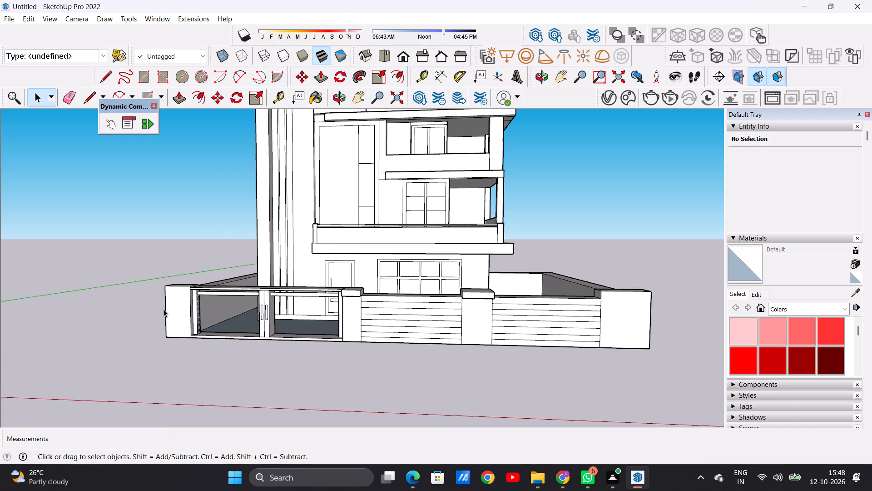
middle_drag(247, 316, 203, 316)
scroll(201, 297, up, 4)
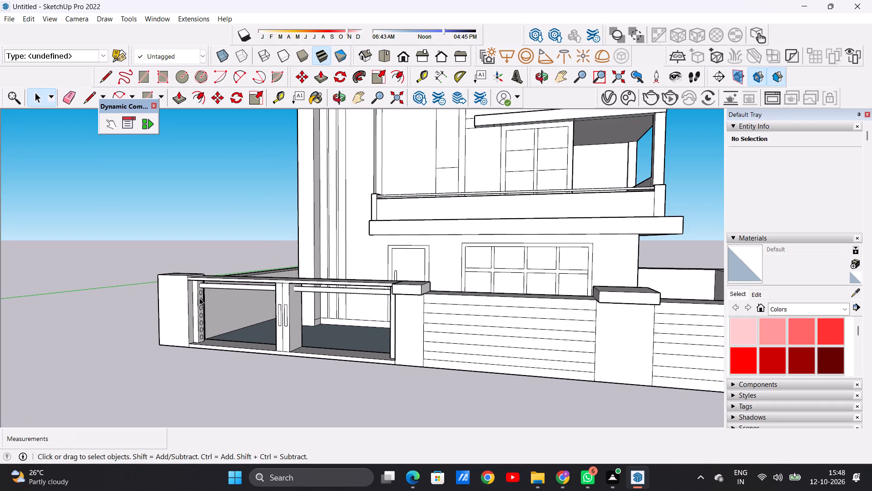
scroll(199, 300, down, 2)
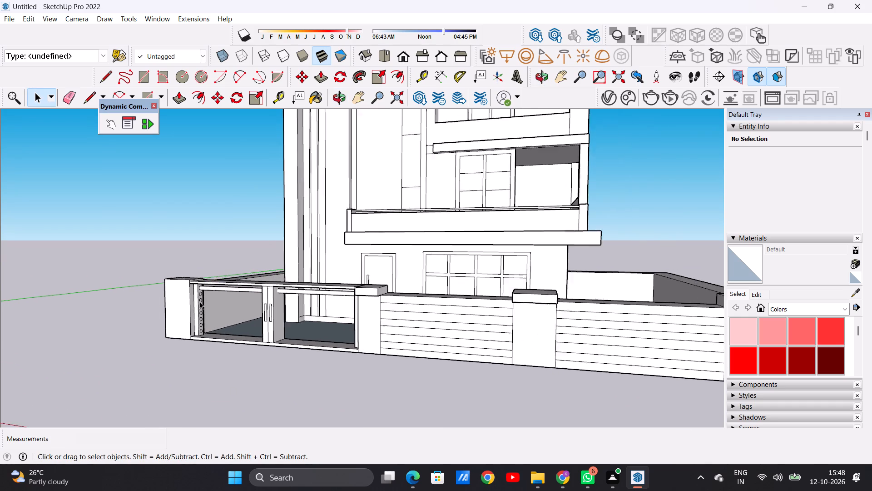
scroll(199, 301, down, 3)
scroll(201, 293, up, 20)
scroll(201, 293, up, 3)
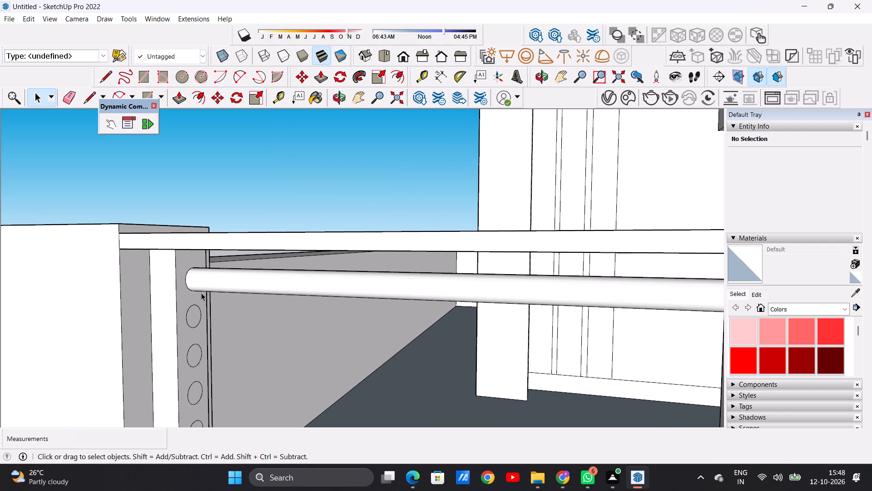
scroll(194, 291, down, 4)
scroll(271, 316, down, 8)
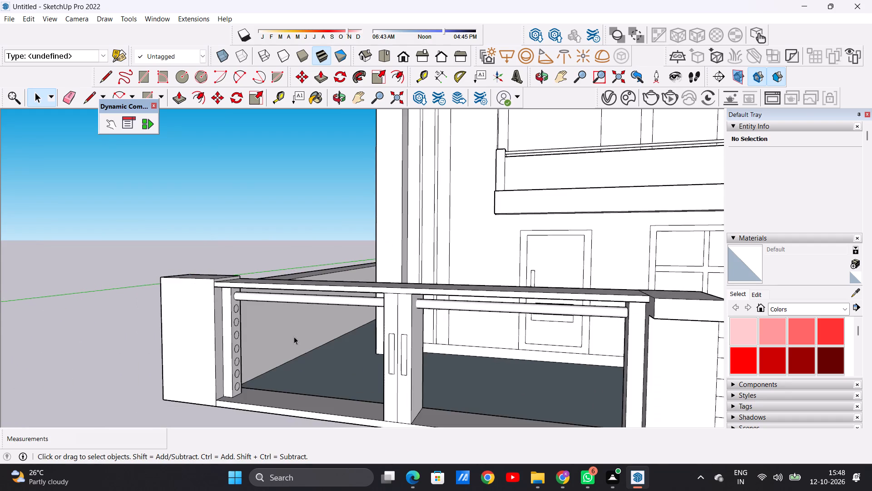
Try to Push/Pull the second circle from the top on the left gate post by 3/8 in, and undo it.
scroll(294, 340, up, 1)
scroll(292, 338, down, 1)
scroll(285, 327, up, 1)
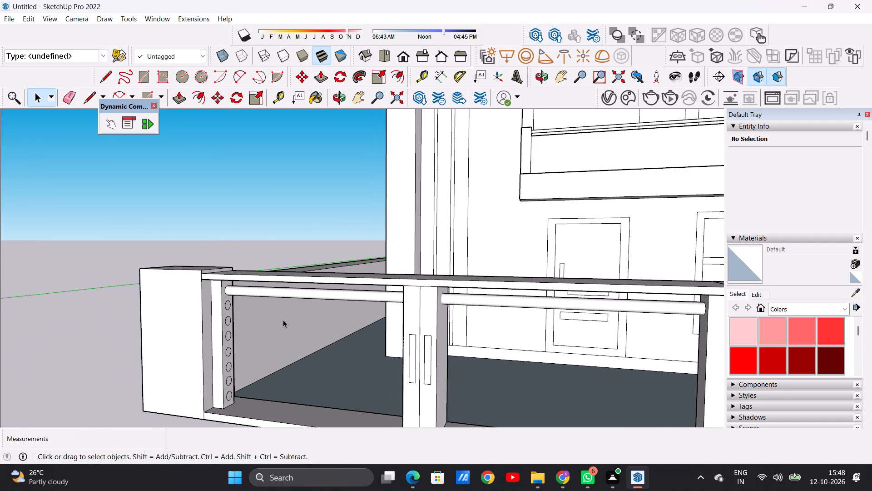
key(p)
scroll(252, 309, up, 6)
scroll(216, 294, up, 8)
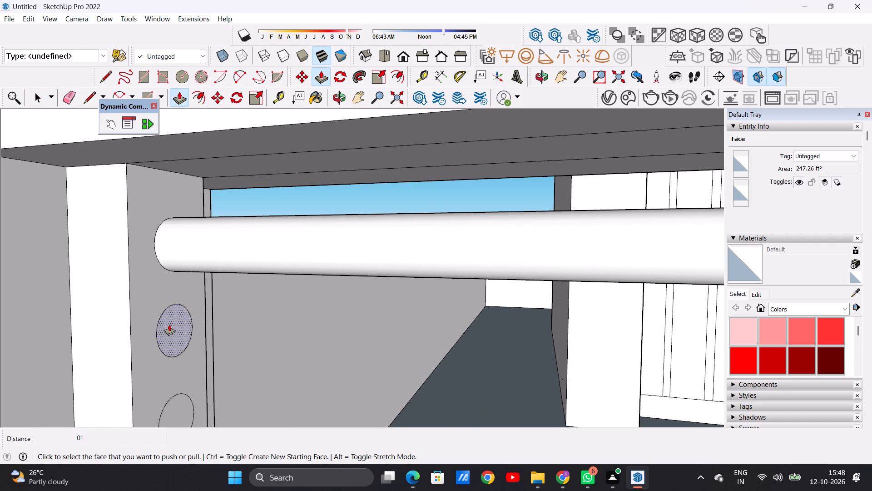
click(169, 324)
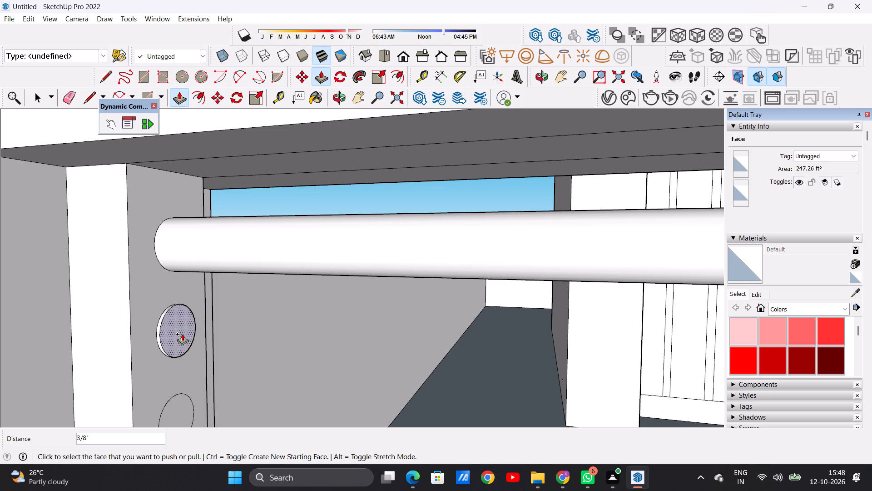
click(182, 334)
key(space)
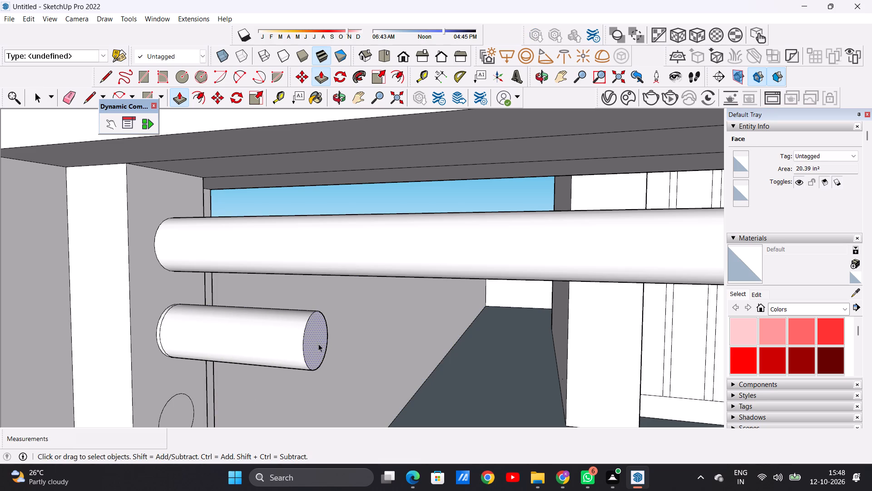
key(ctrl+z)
Push/Pull the second circle from the top about 19 ft 1 in across to the right gate post, parallel to the first bar.
key(p)
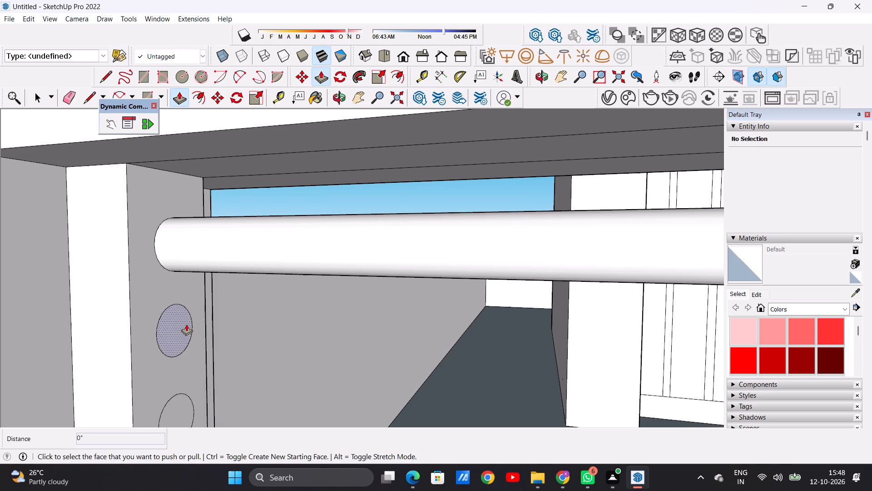
click(186, 324)
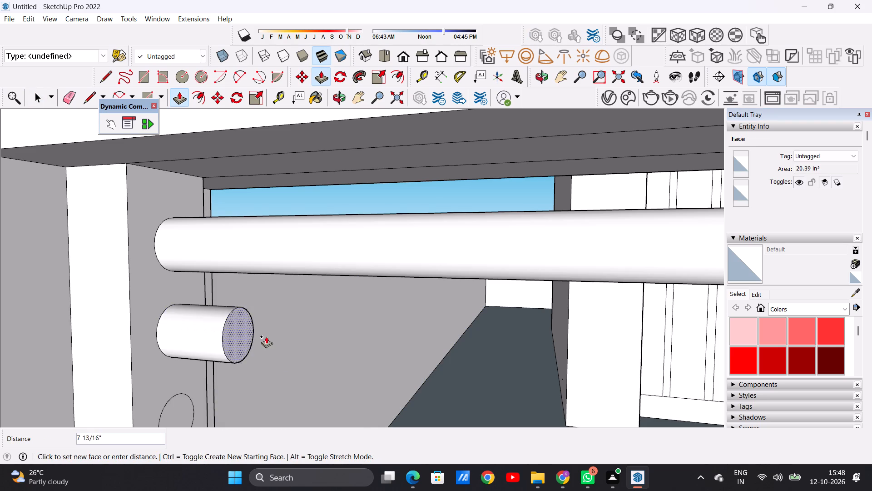
scroll(302, 343, down, 18)
scroll(477, 363, down, 3)
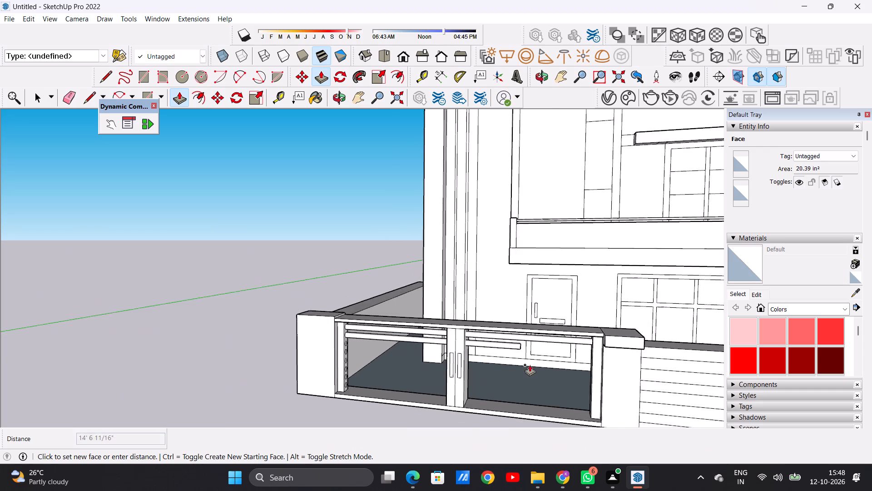
scroll(530, 365, down, 5)
scroll(578, 360, up, 16)
middle_drag(550, 347, 618, 333)
scroll(600, 327, up, 10)
click(573, 303)
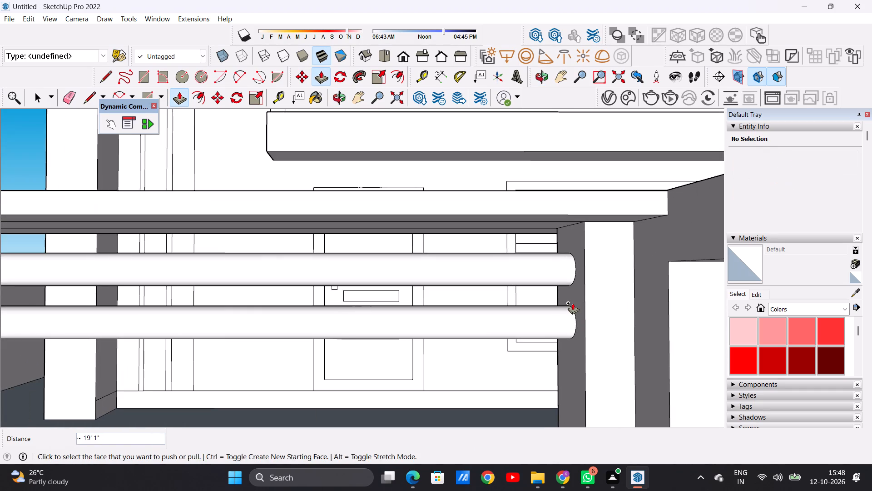
key(space)
Examine the gate's two round bars and the remaining circles on the left post.
scroll(471, 319, down, 20)
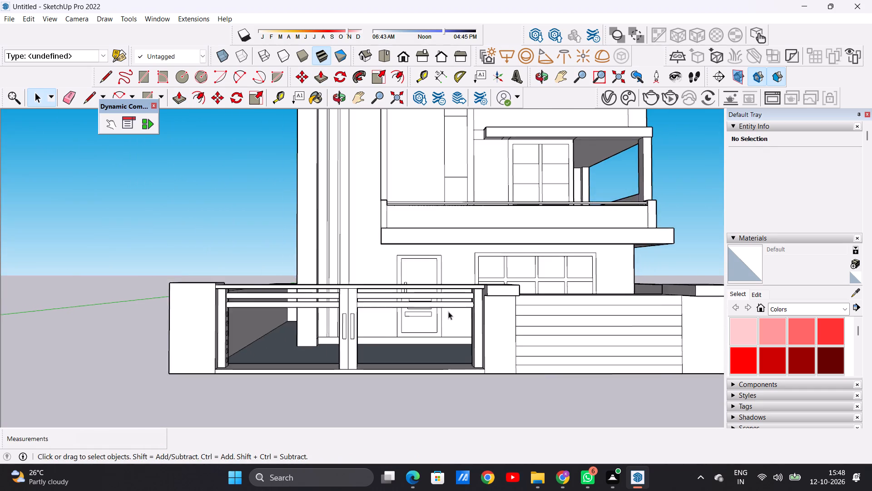
middle_drag(447, 313, 359, 344)
scroll(382, 327, down, 6)
scroll(290, 318, up, 9)
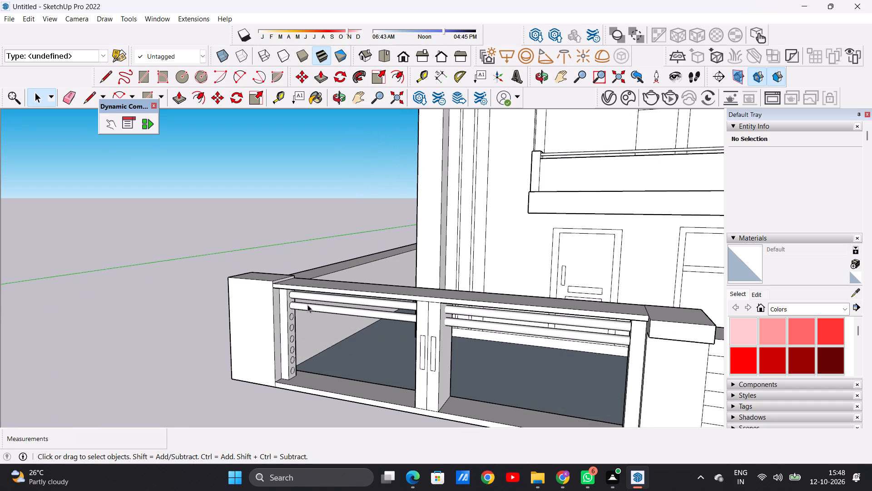
scroll(304, 313, down, 3)
scroll(295, 317, up, 10)
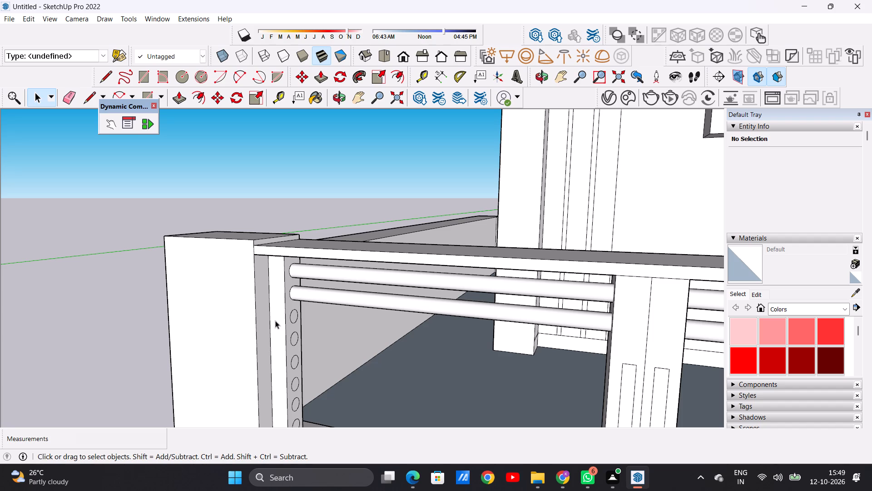
scroll(311, 350, down, 2)
scroll(322, 344, up, 1)
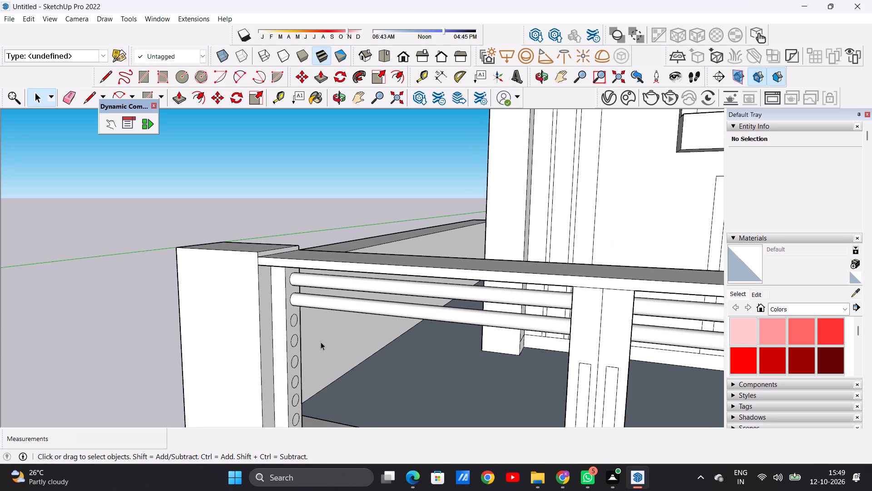